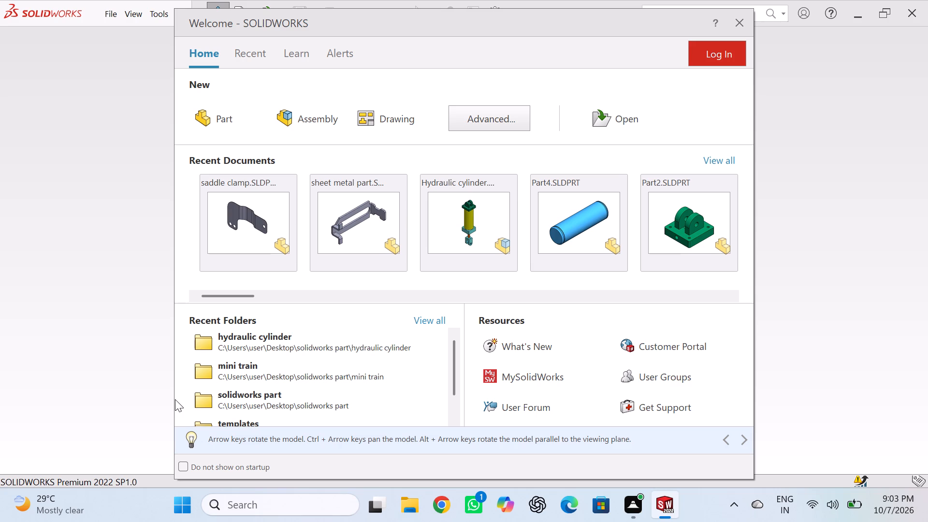
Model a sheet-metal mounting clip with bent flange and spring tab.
Create a new part document.
click(211, 110)
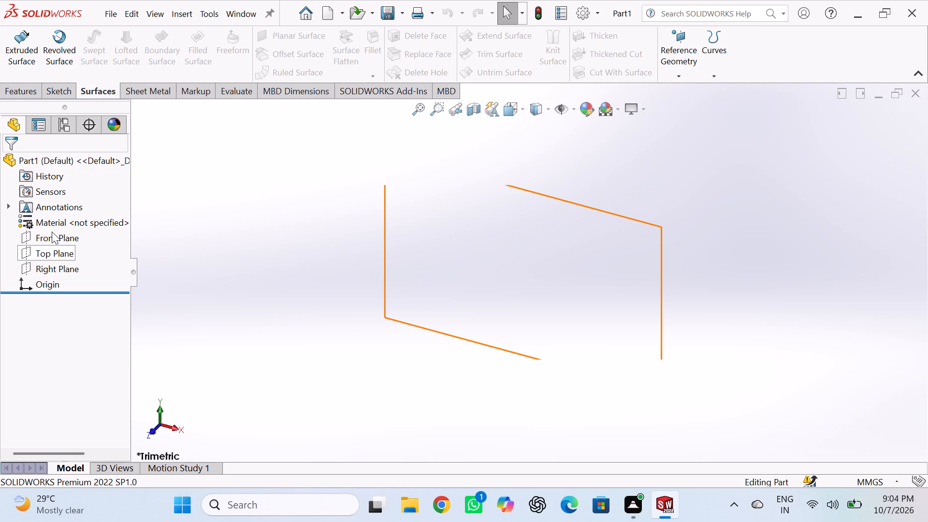
Start a new sketch on the Top Plane.
double_click(52, 232)
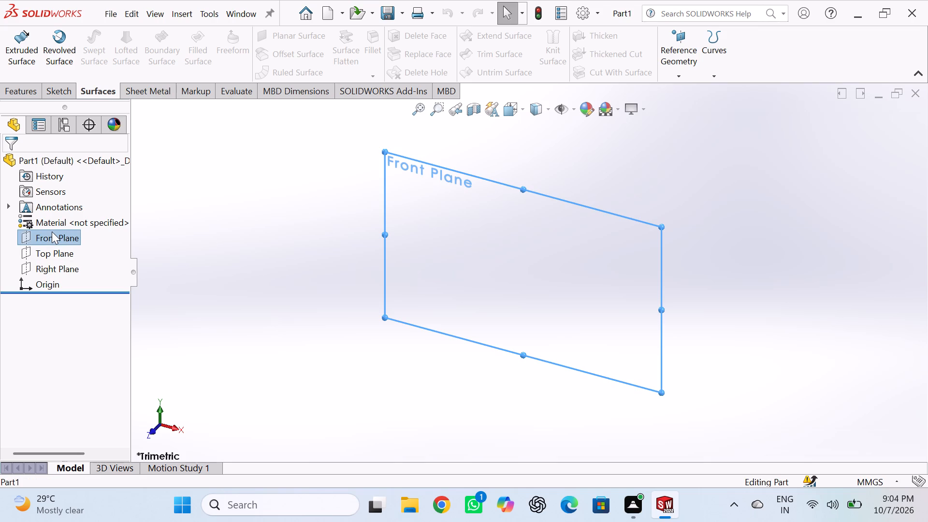
click(298, 280)
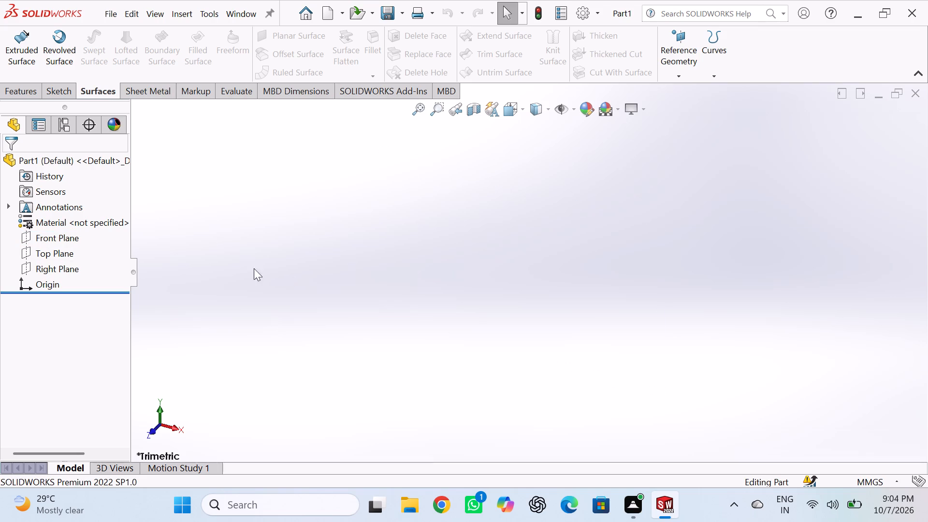
click(60, 251)
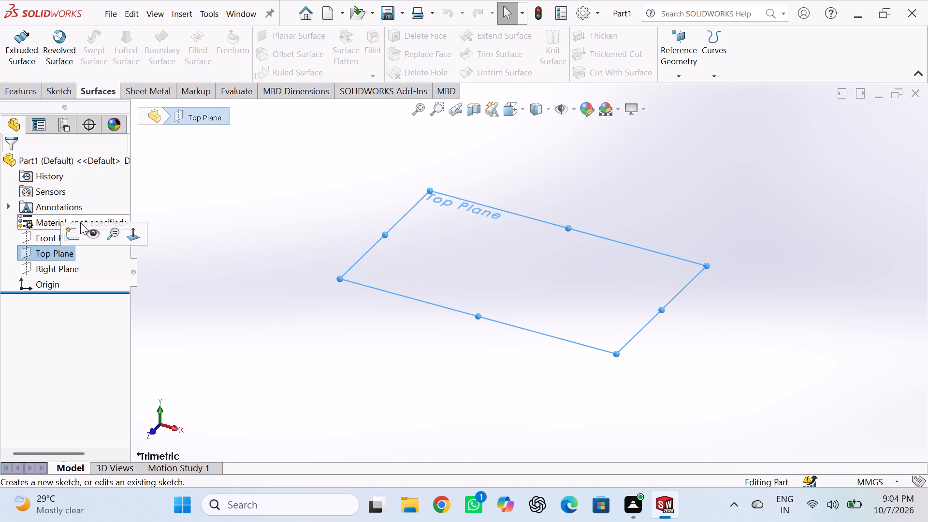
click(76, 233)
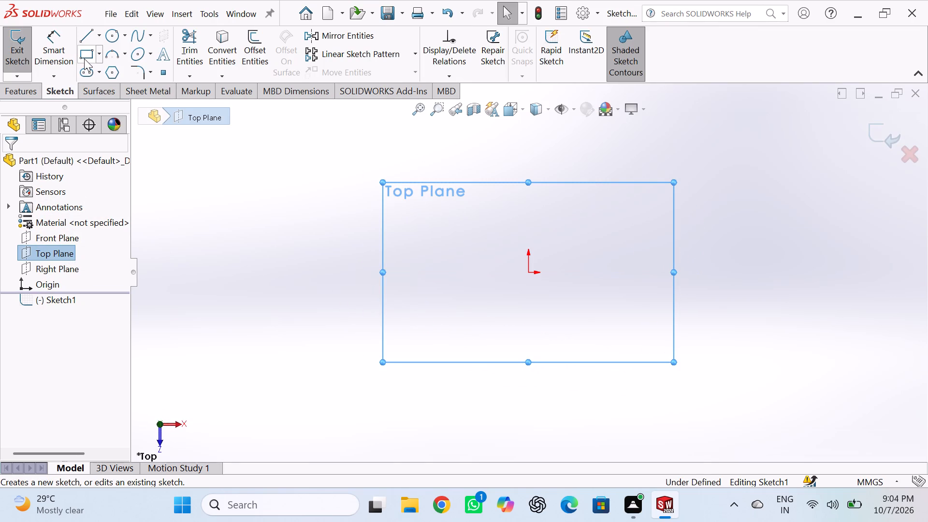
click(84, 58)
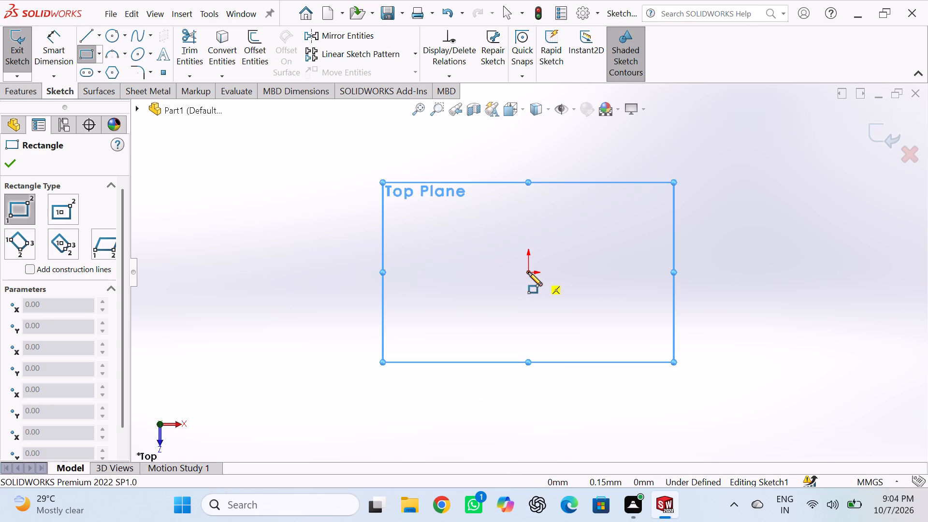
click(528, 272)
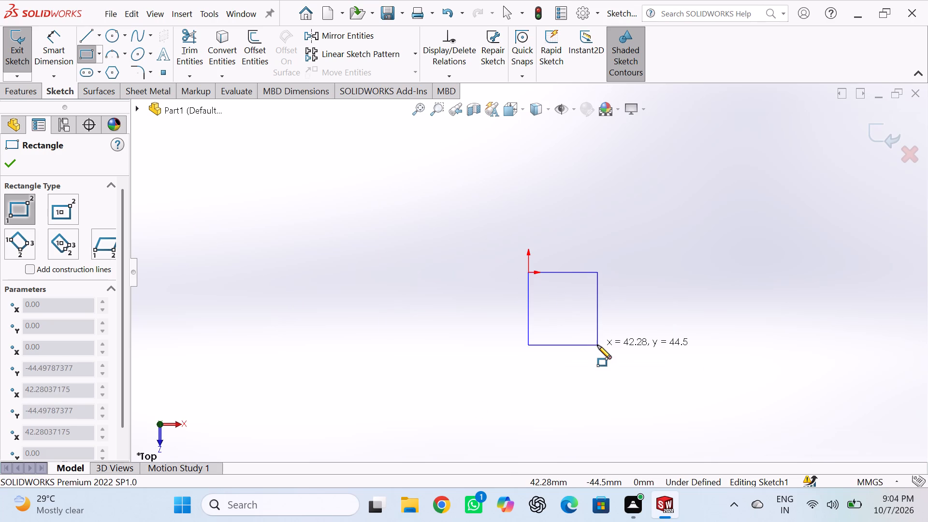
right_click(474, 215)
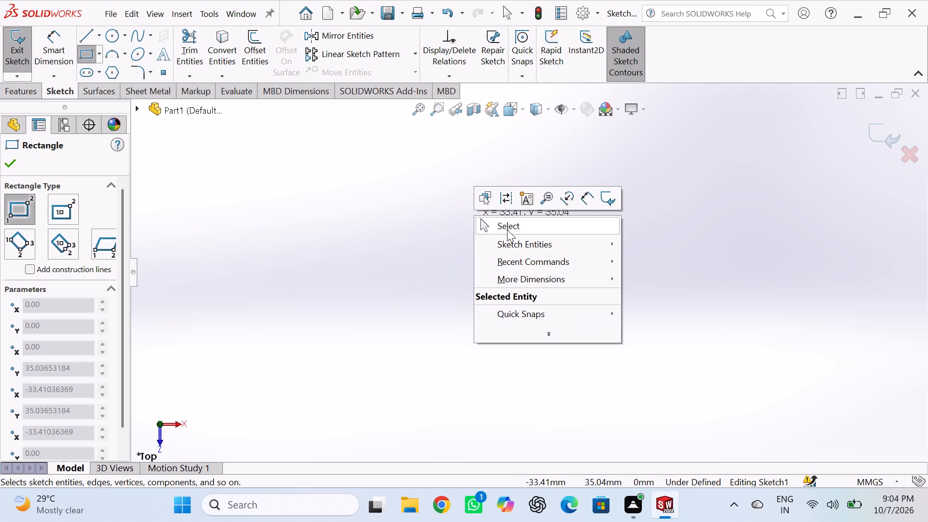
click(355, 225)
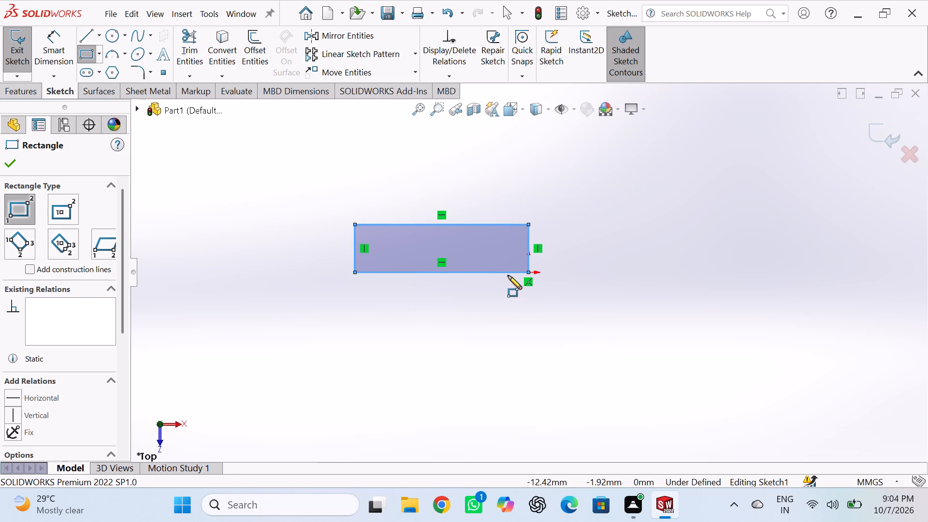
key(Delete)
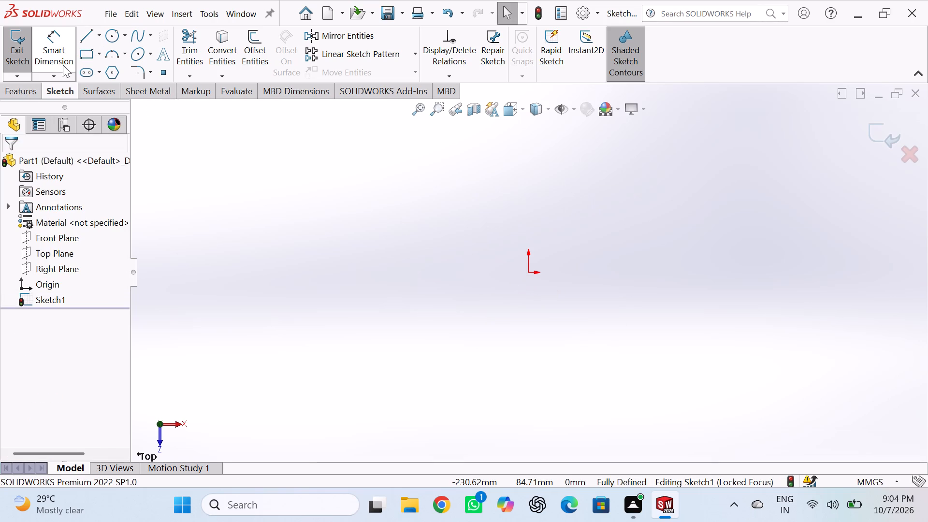
Sketch a center rectangle centred on the origin, about 163 mm wide and 124 mm high.
click(98, 59)
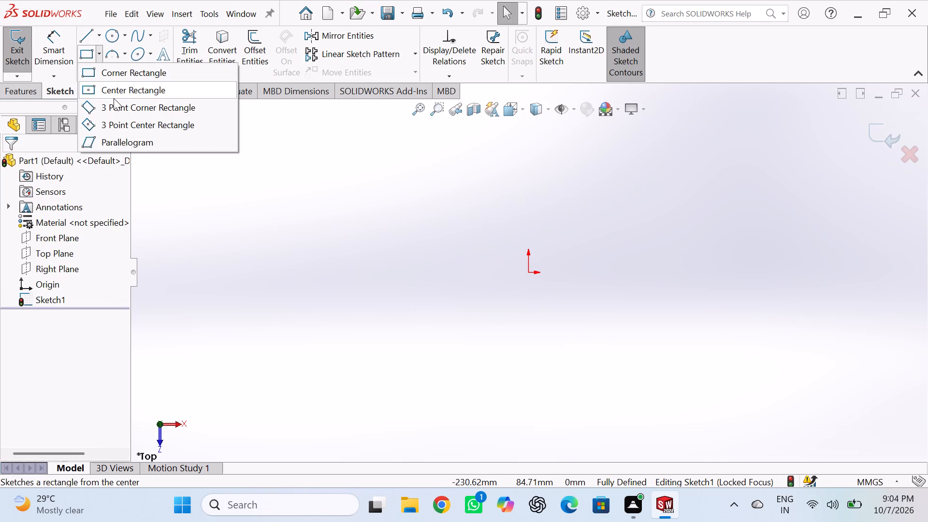
click(114, 98)
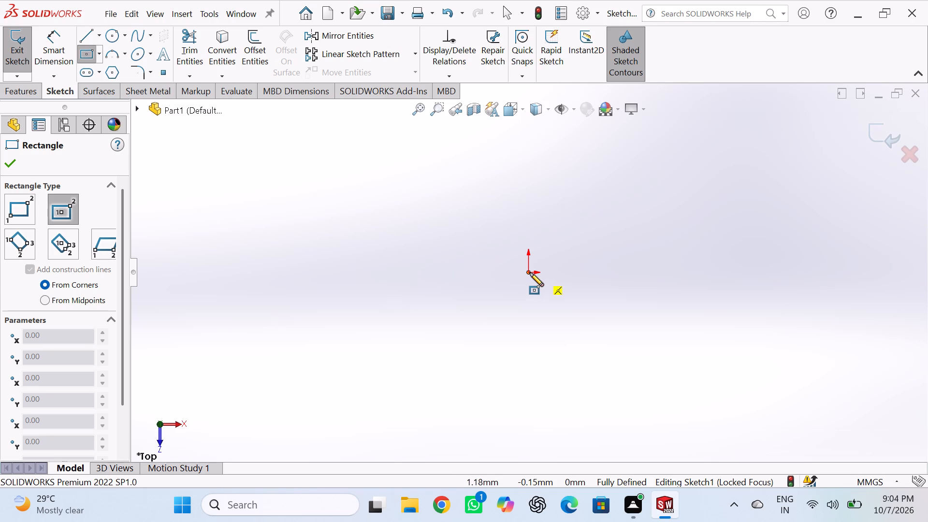
click(530, 273)
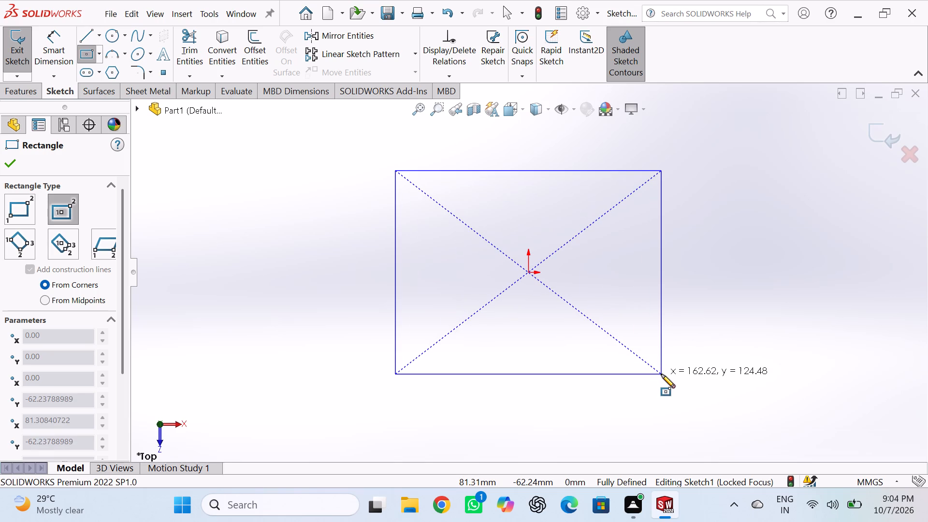
click(661, 374)
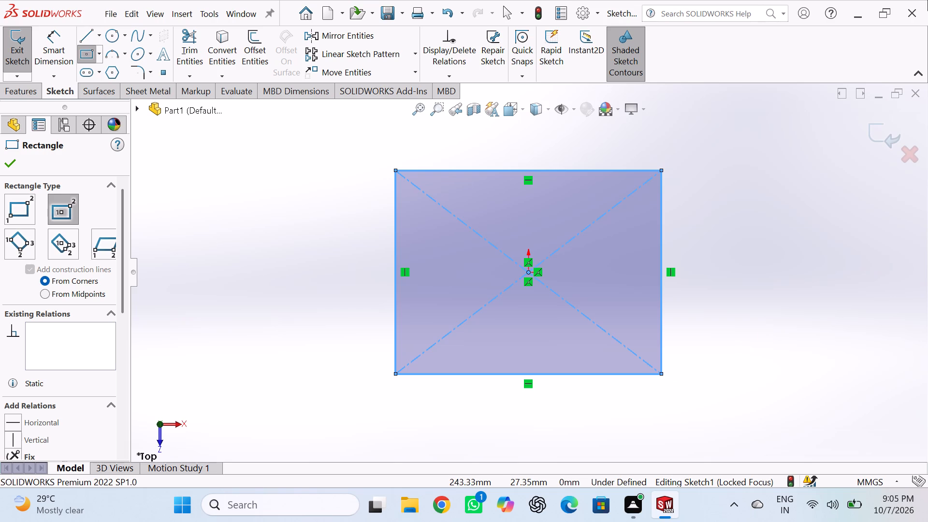
Dimension the distance between the rectangle's two horizontal edges and set it to 27.1954*2, i.e. 54.3908 mm.
click(47, 52)
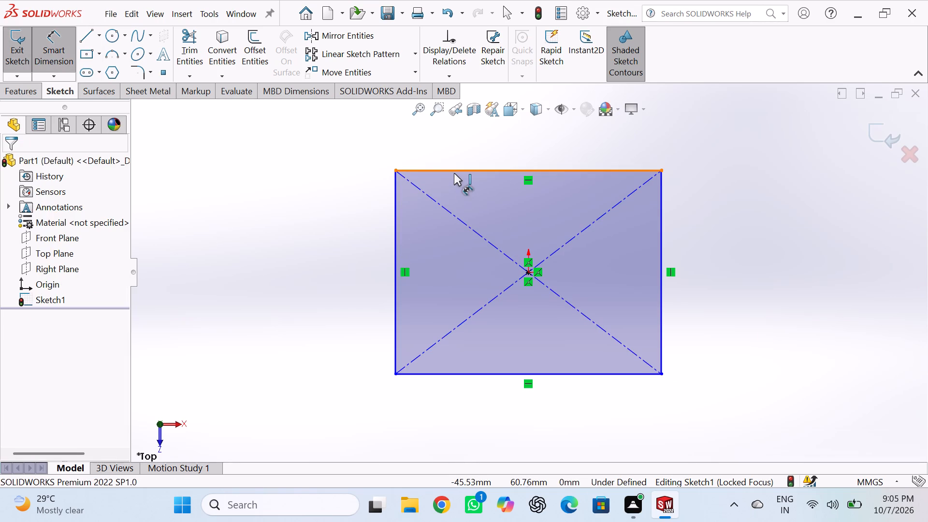
click(454, 171)
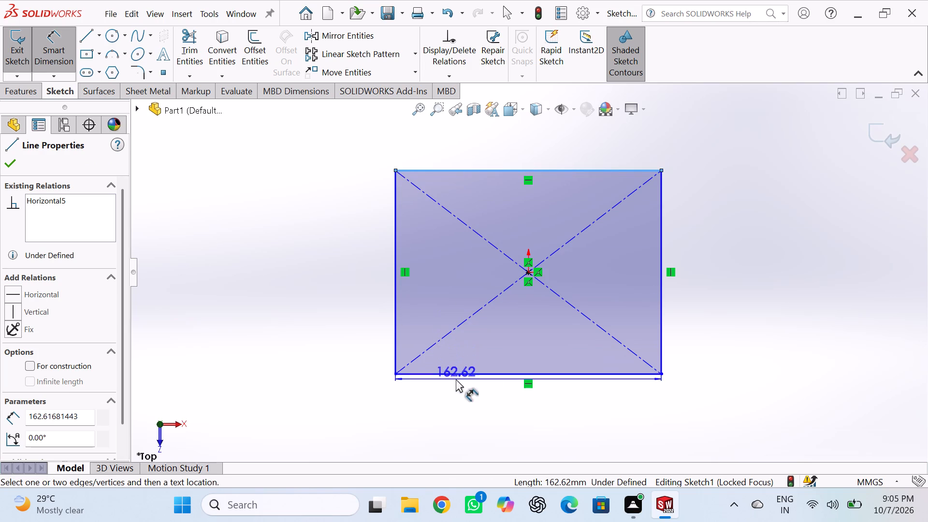
click(454, 372)
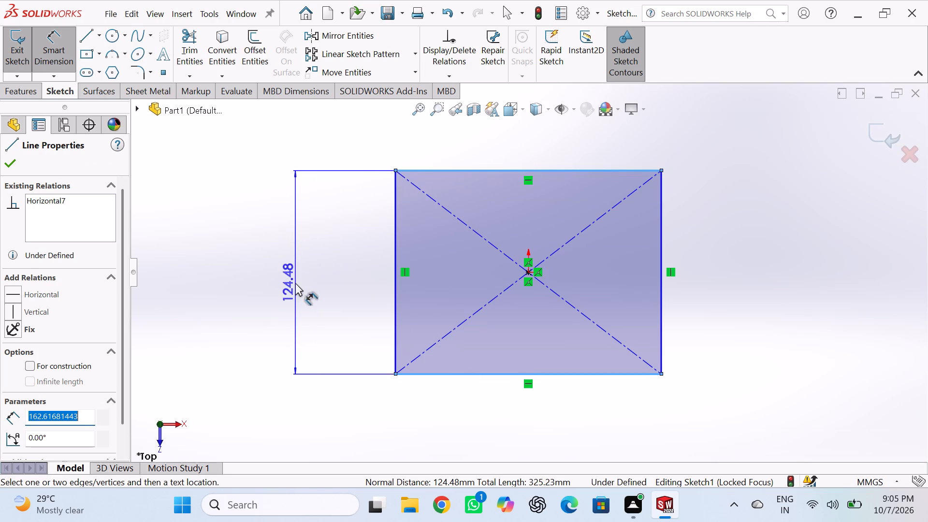
click(295, 283)
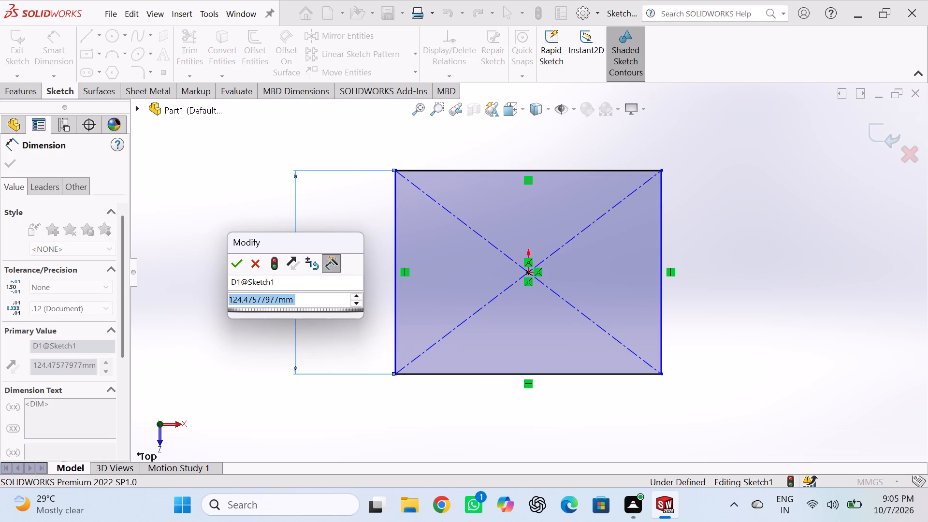
text(27)
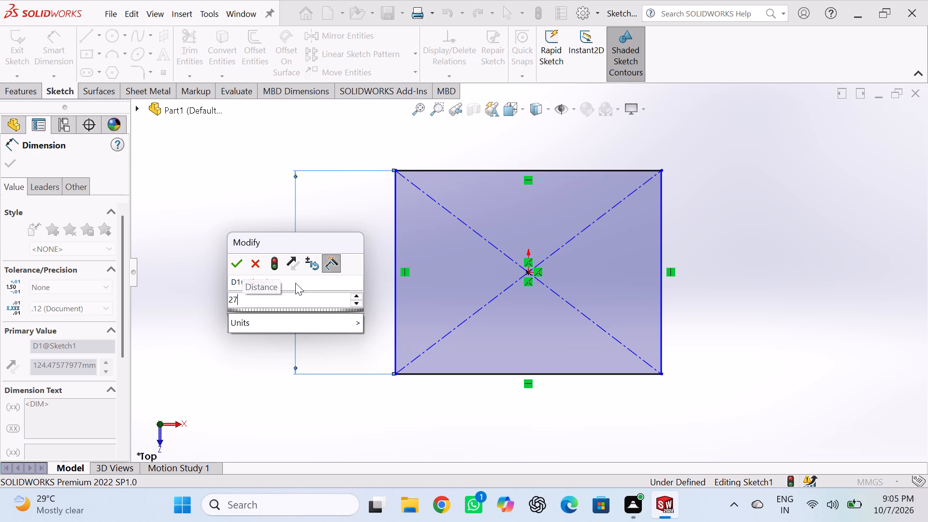
key(period)
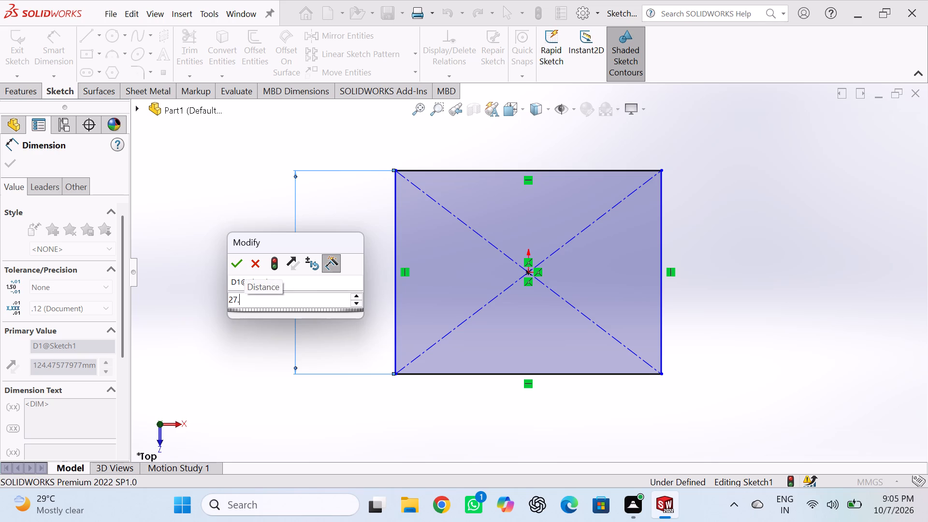
key(1)
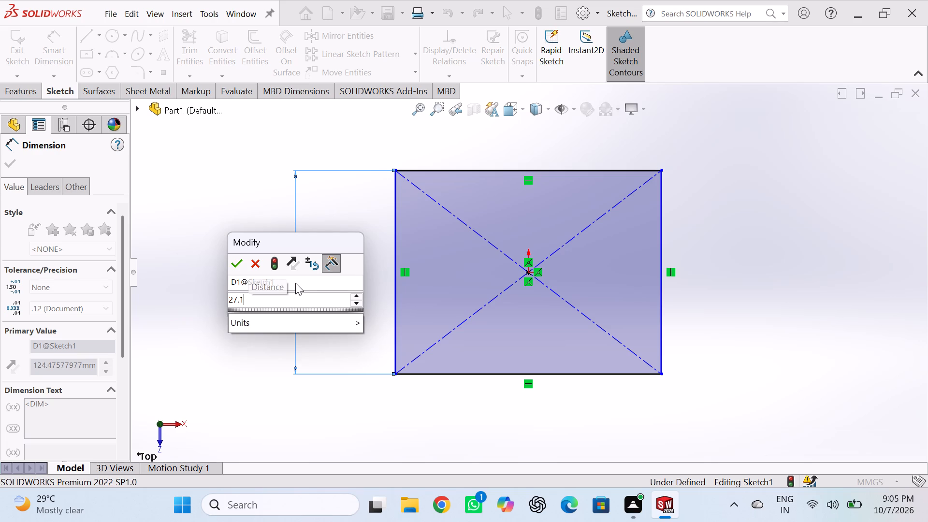
key(9)
text(54)
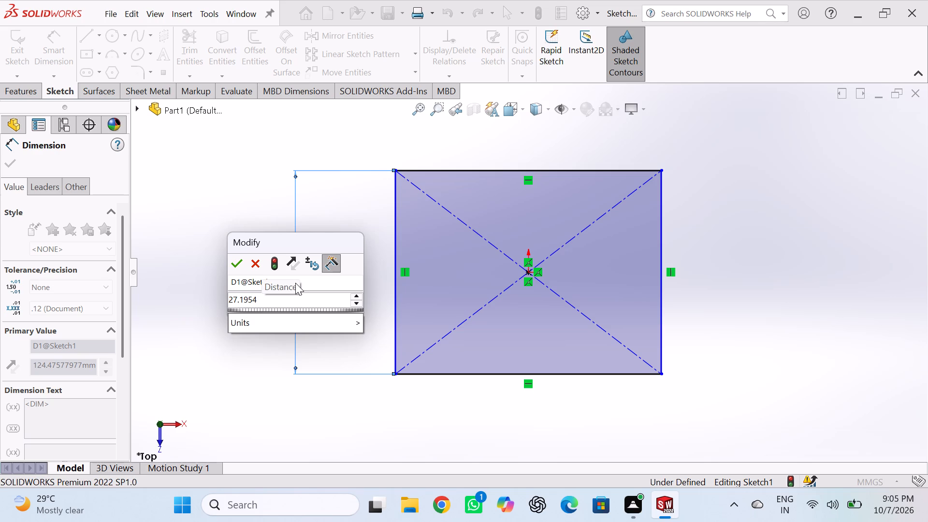
key(shift+asterisk)
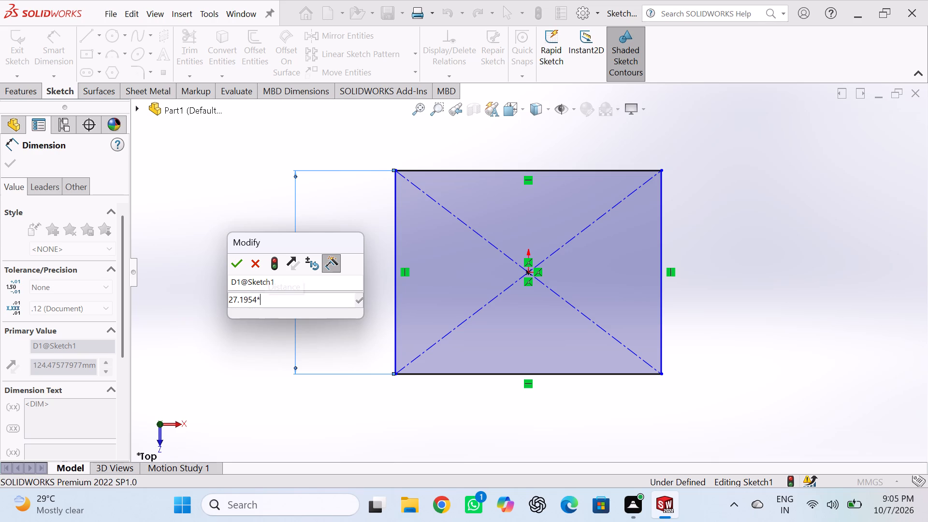
key(2)
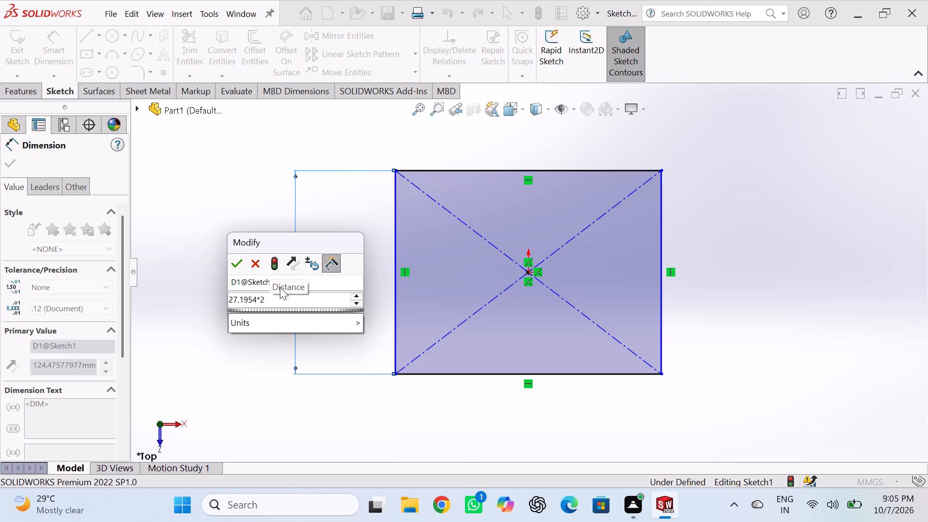
click(233, 260)
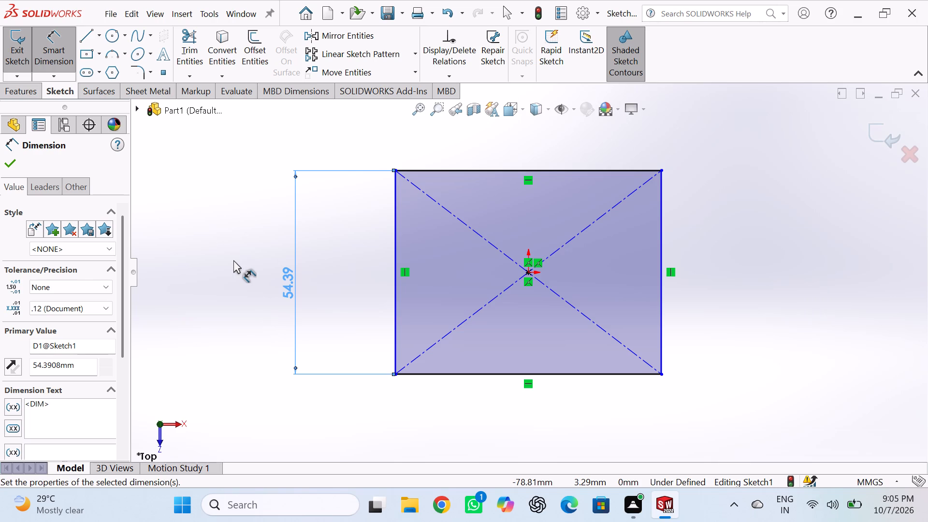
Draw a horizontal line through the origin joining the midpoints of the rectangle's two vertical edges.
click(82, 36)
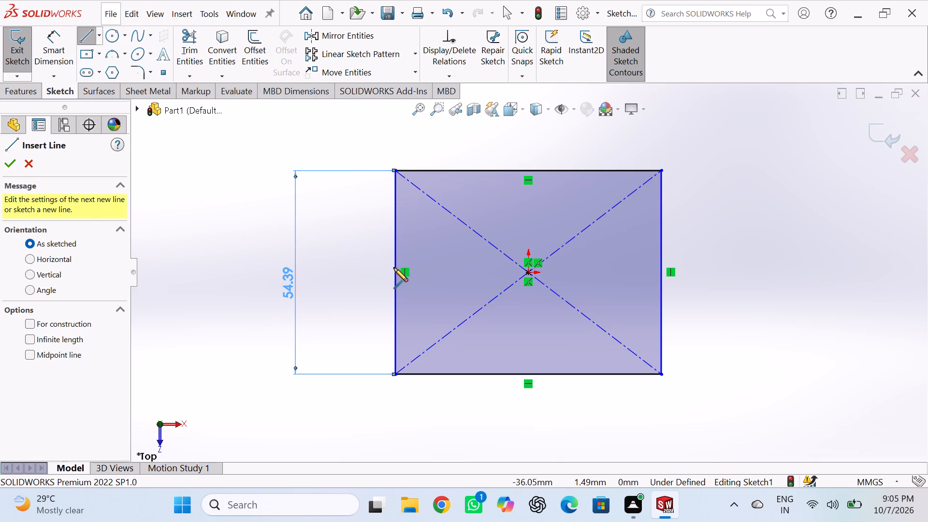
click(528, 275)
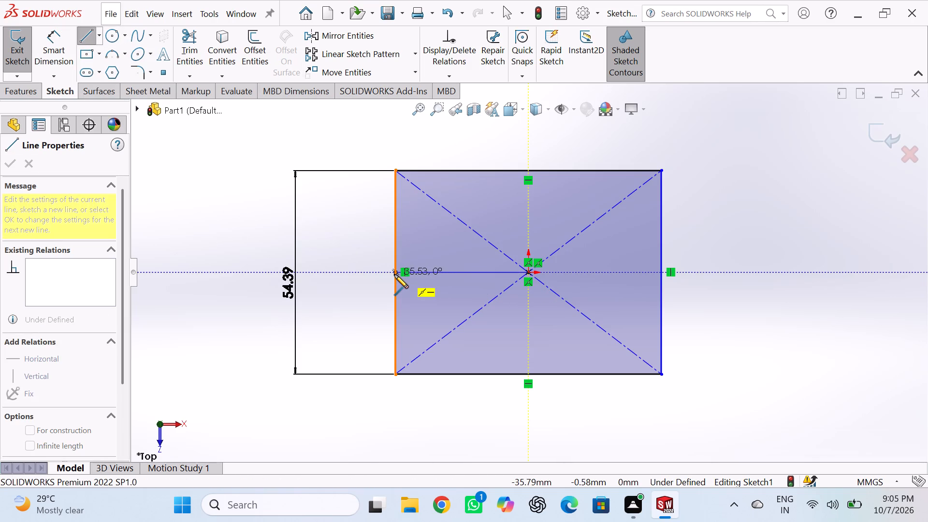
double_click(394, 272)
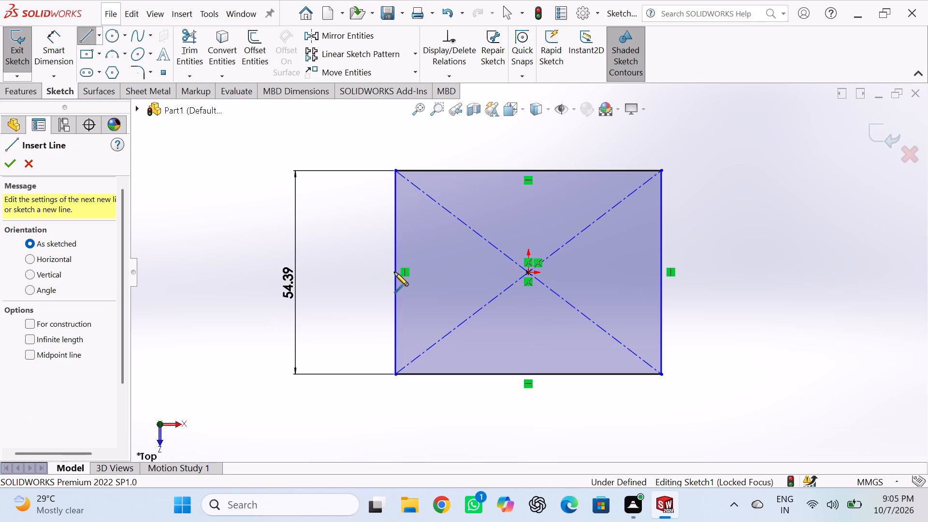
click(395, 271)
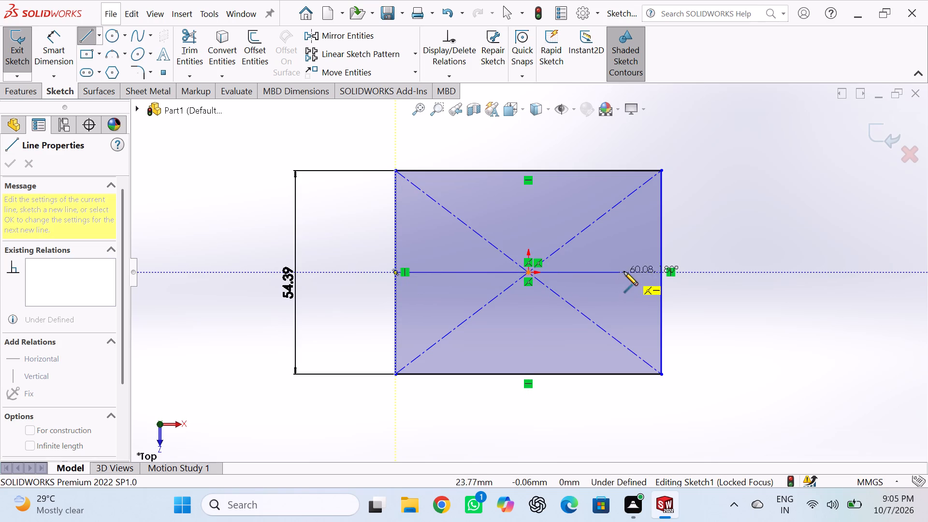
click(661, 274)
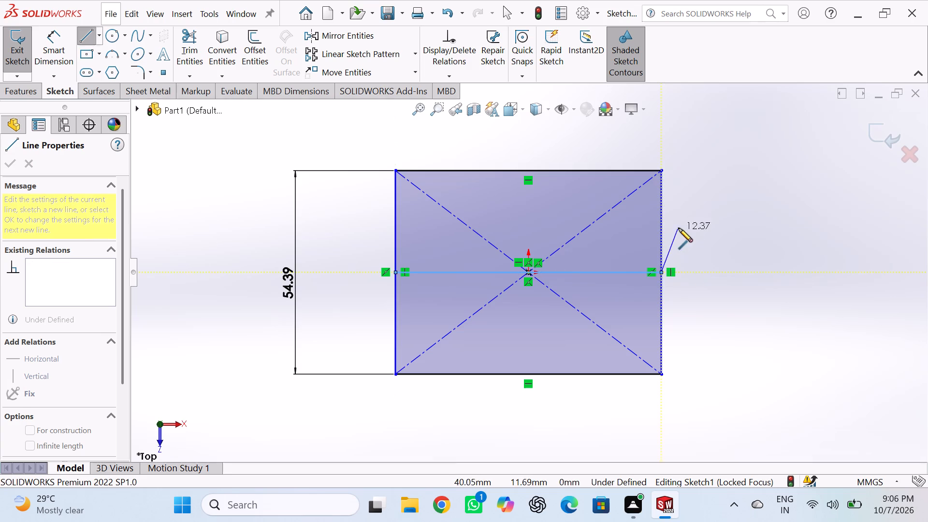
right_click(686, 216)
click(707, 224)
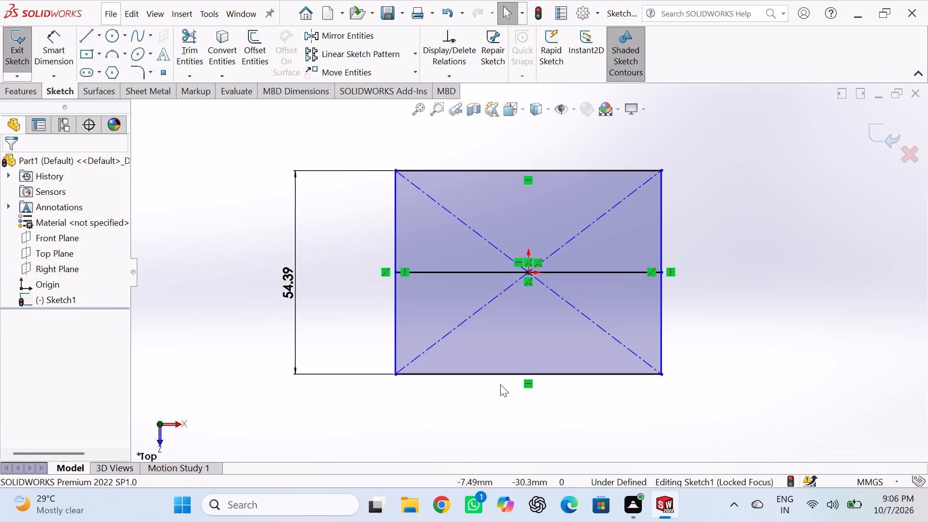
Dimension the rectangle's lower horizontal edge and set its length to 38.1 mm.
click(502, 372)
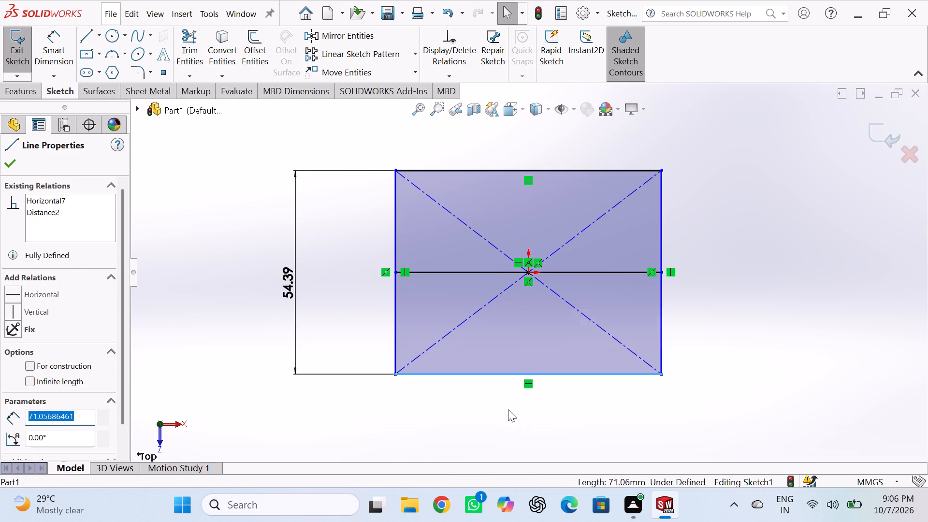
click(65, 54)
click(462, 374)
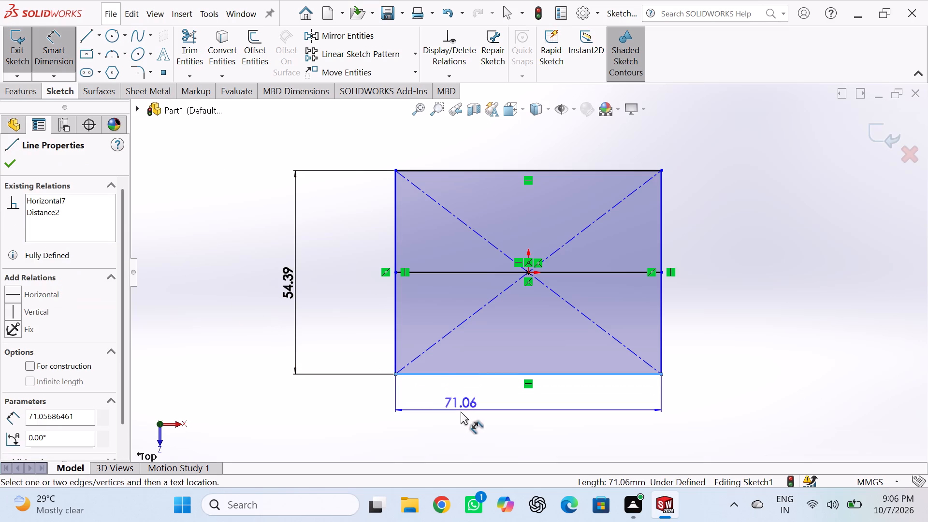
click(516, 406)
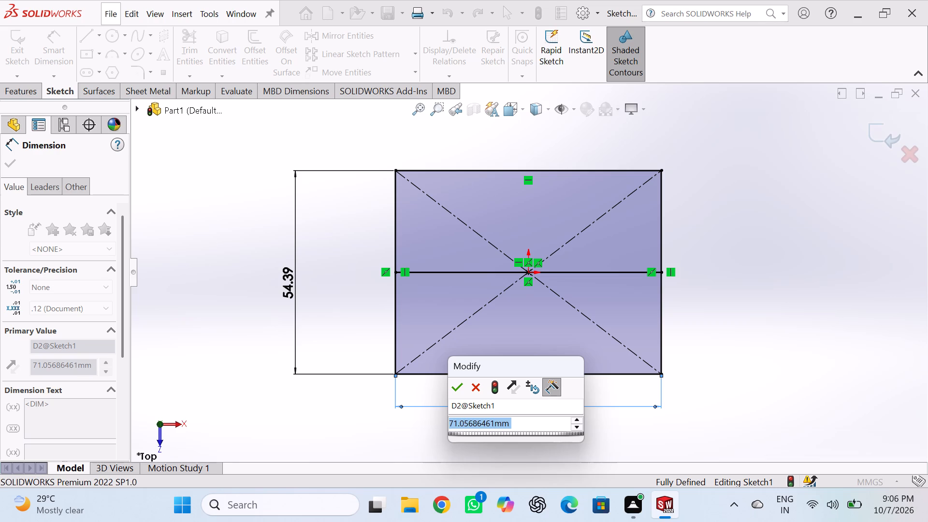
text(38.)
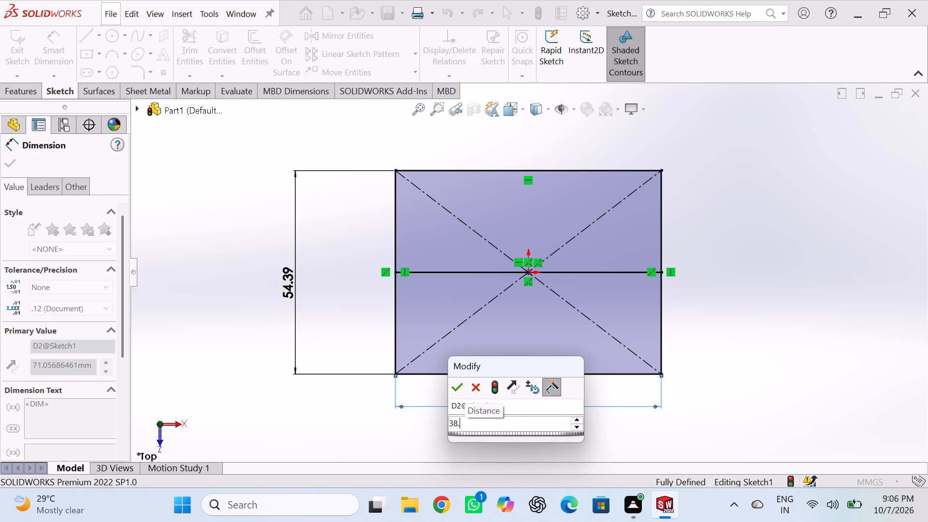
key(1)
key(Return)
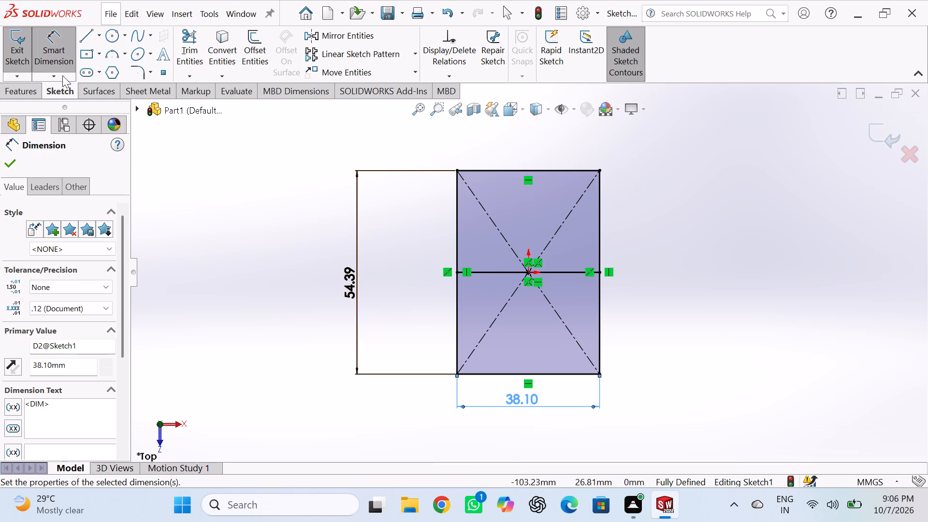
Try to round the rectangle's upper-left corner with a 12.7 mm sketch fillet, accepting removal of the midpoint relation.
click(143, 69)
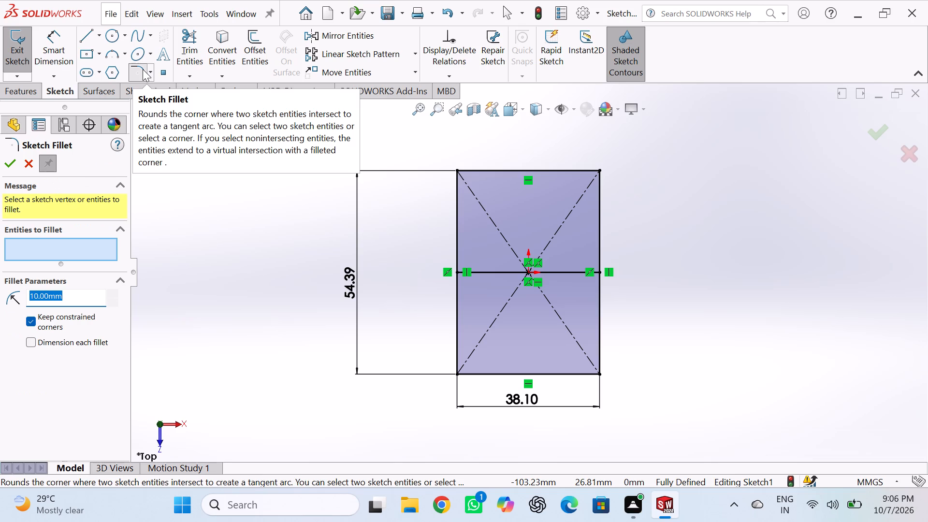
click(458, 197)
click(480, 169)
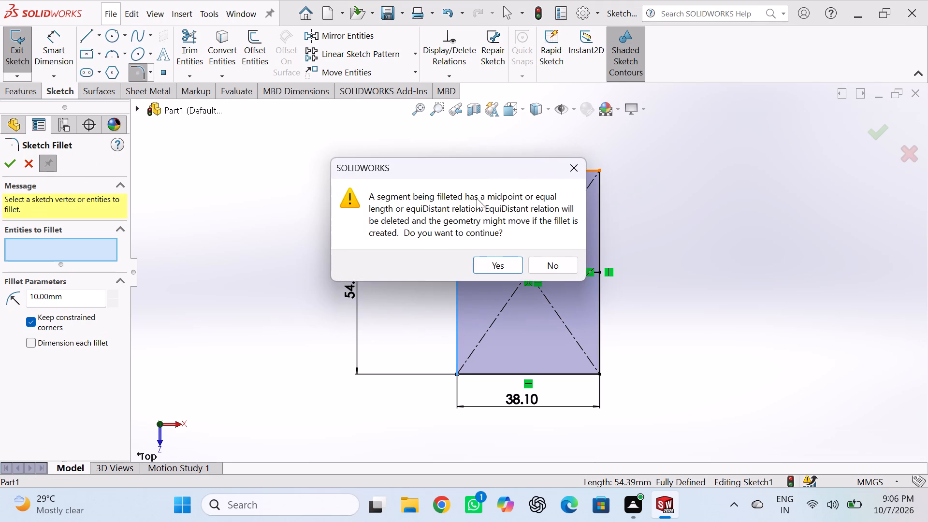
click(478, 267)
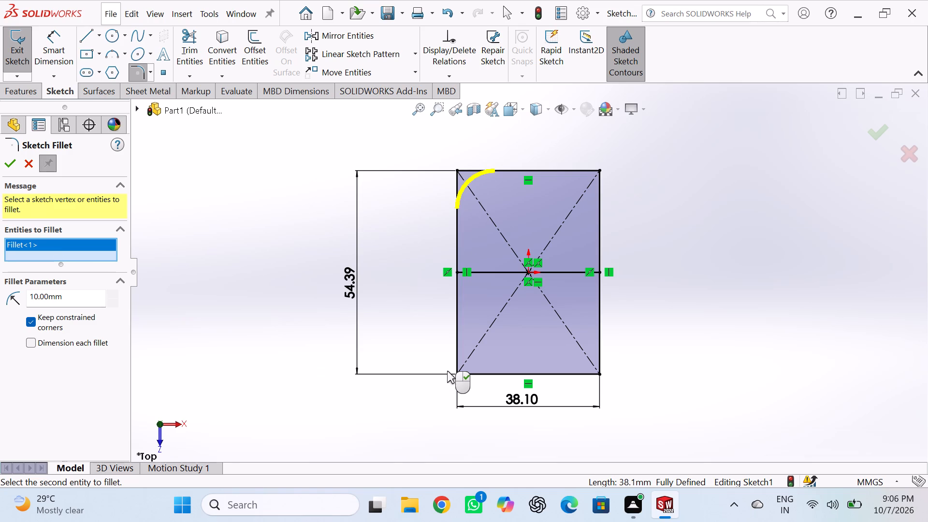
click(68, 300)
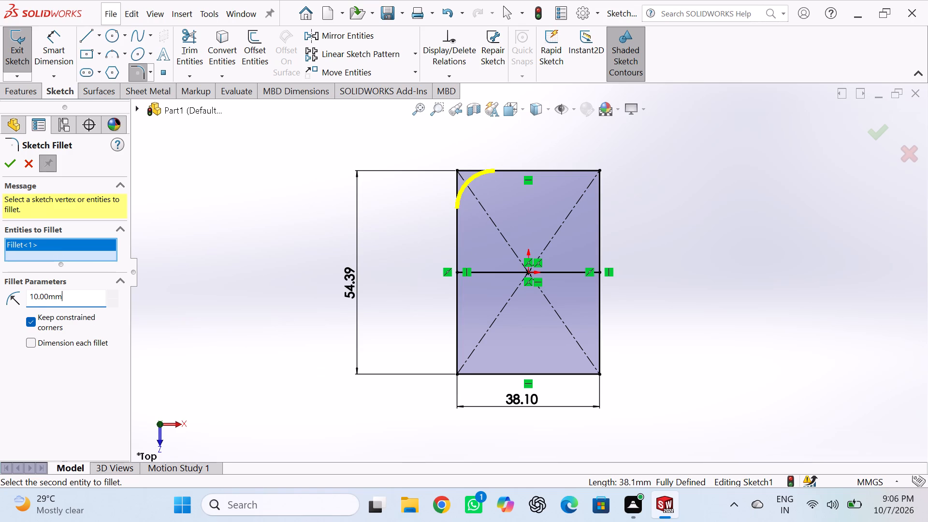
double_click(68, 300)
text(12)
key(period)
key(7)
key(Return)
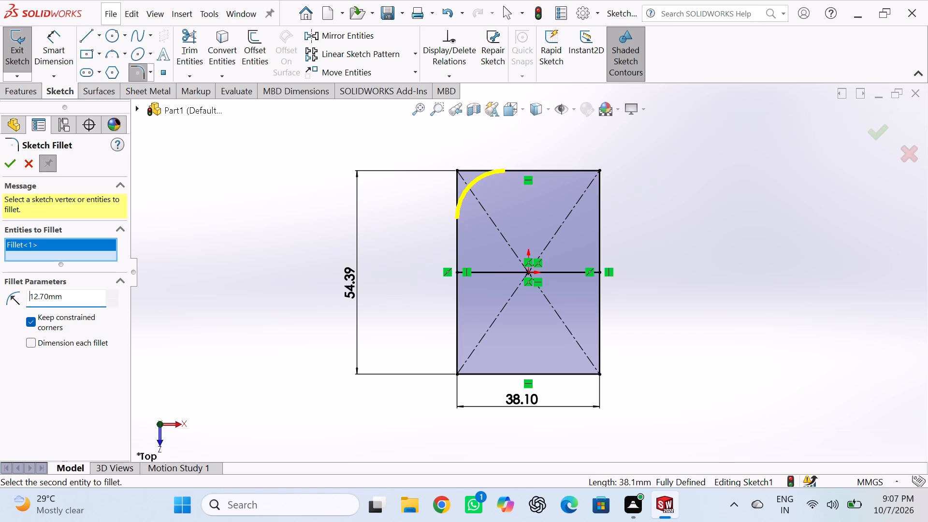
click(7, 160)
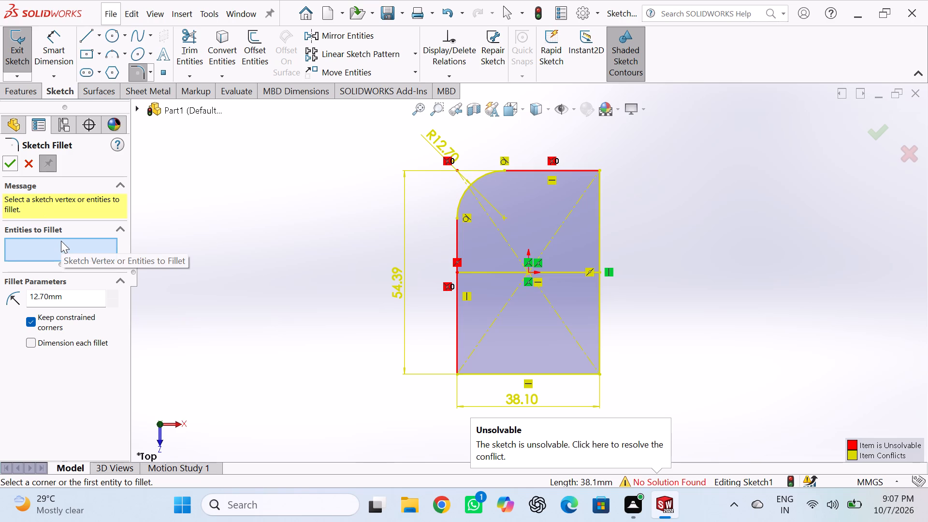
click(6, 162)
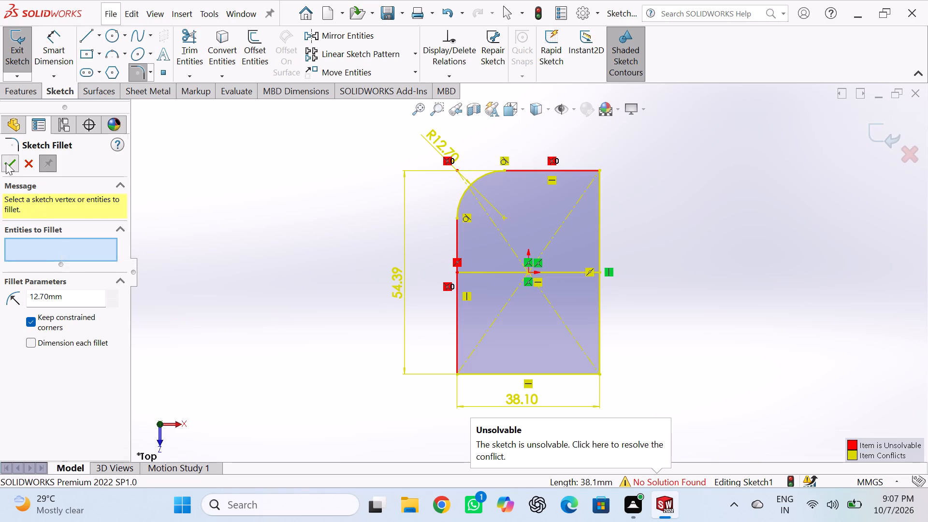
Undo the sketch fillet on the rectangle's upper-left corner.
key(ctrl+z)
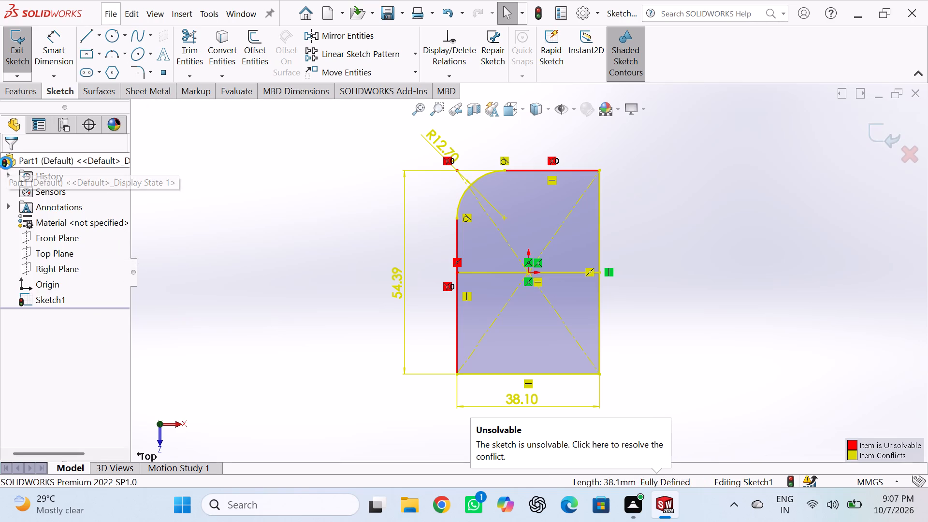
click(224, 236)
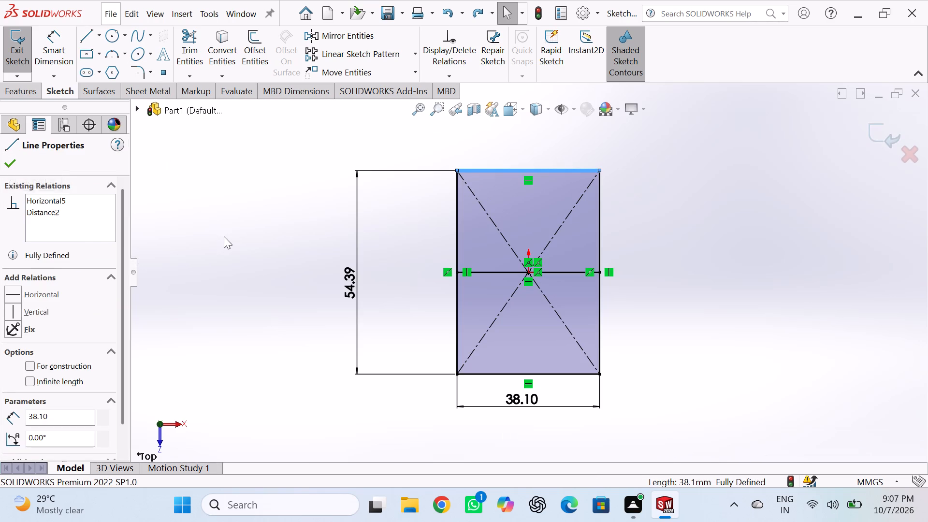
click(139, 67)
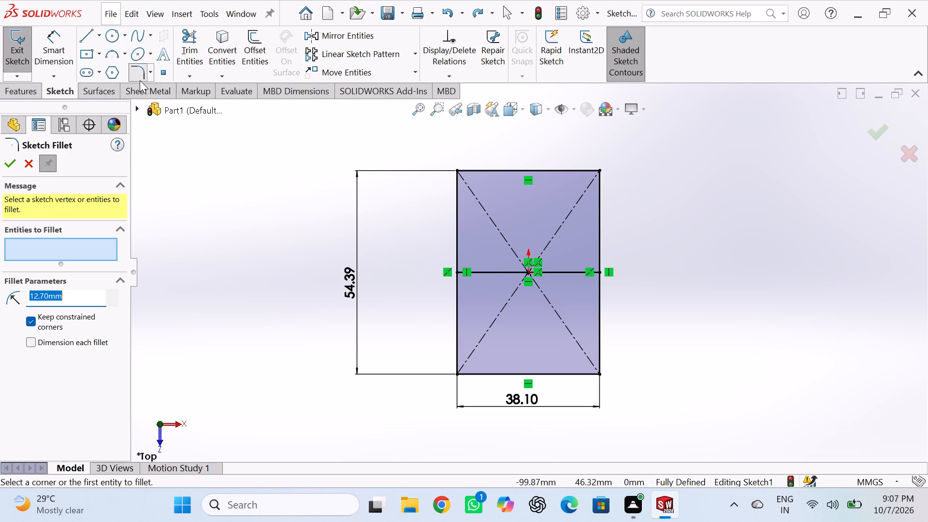
Sketch a circle of about 8.8 mm radius inside the rectangle's lower half, centred slightly left of the origin.
click(107, 34)
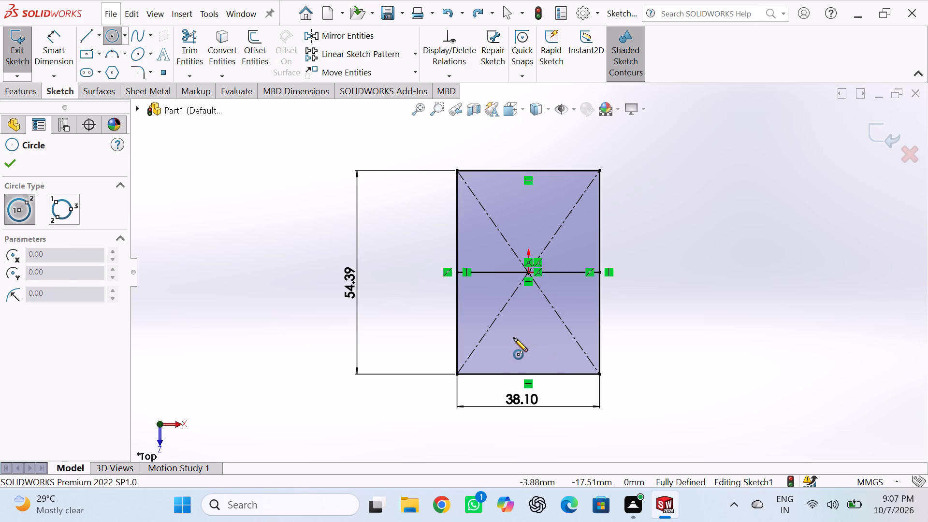
click(514, 338)
click(535, 363)
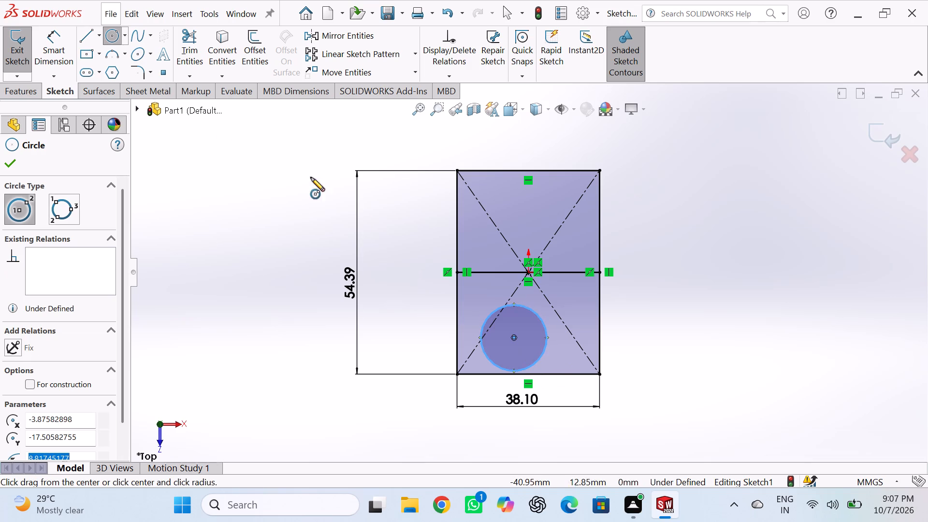
Dimension the vertical distance from the circle's centre to the rectangle's lower edge and set it to 15.748 mm.
click(66, 46)
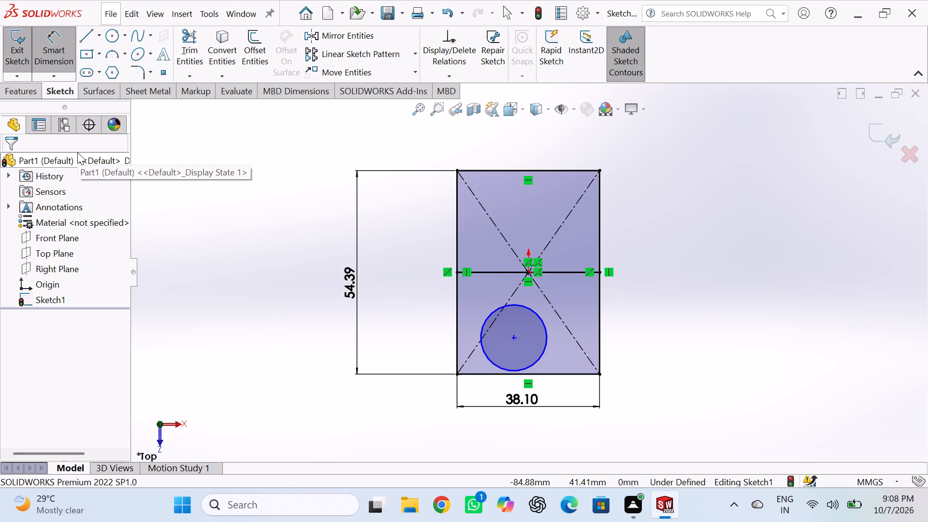
click(513, 336)
click(509, 374)
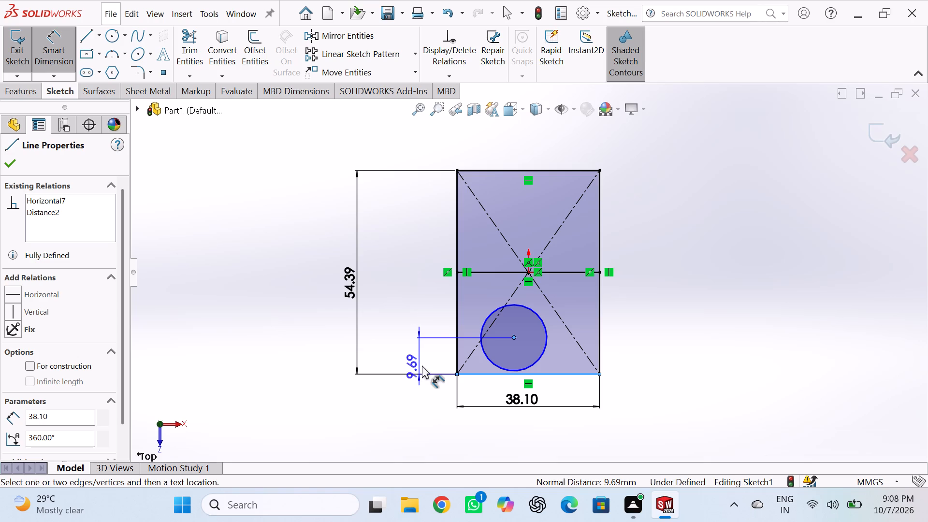
click(421, 357)
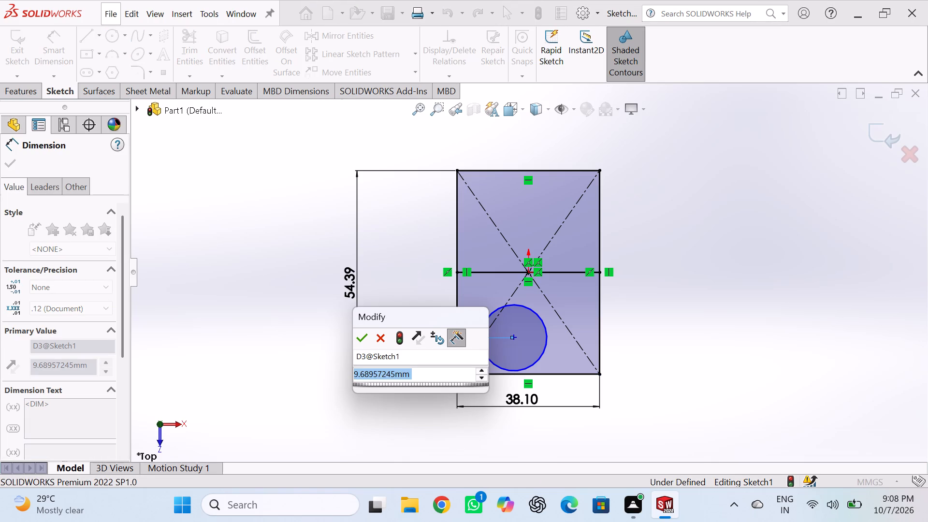
key(1)
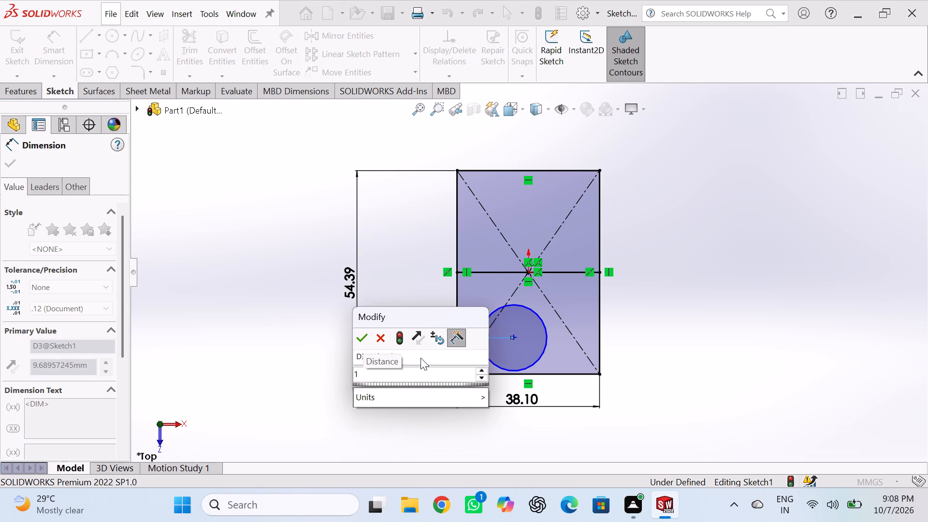
key(5)
key(period)
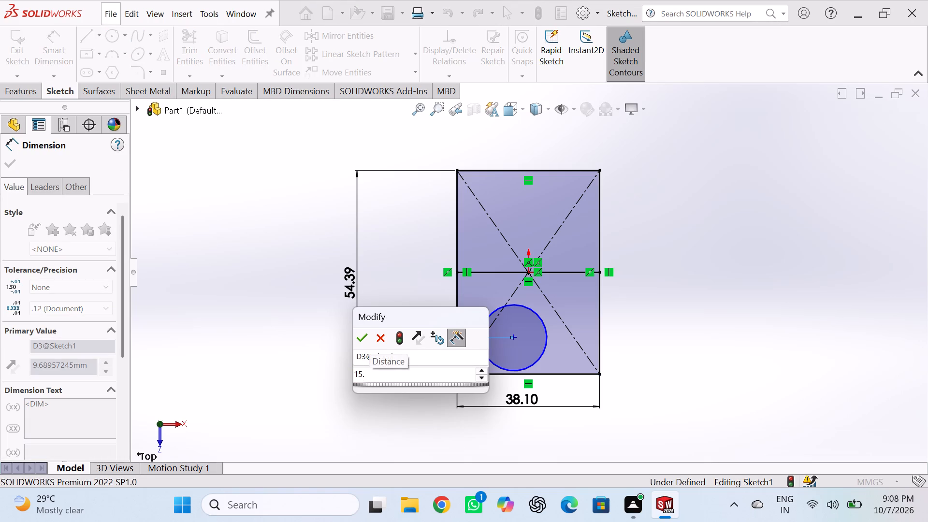
key(7)
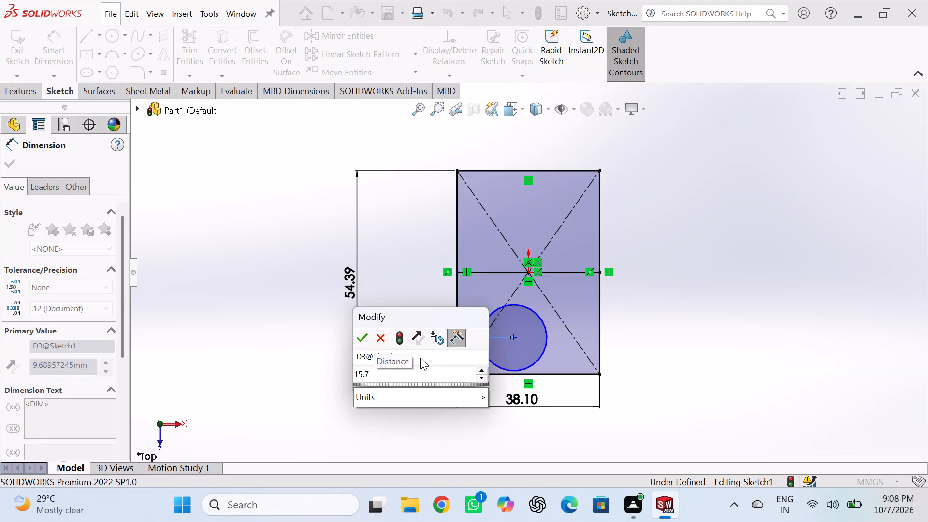
key(4)
key(8)
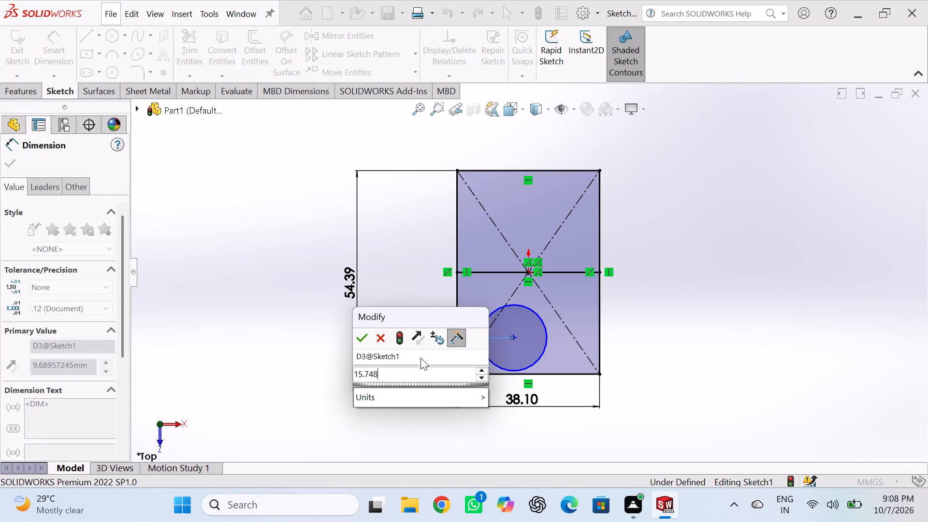
key(Return)
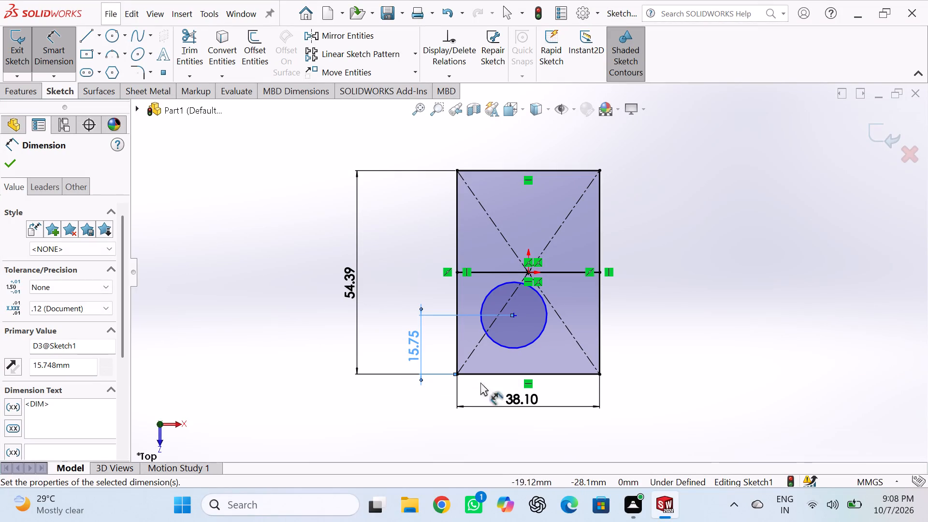
Dimension the horizontal distance from the circle's centre to the rectangle's left edge and set it to 15.748 mm.
click(513, 313)
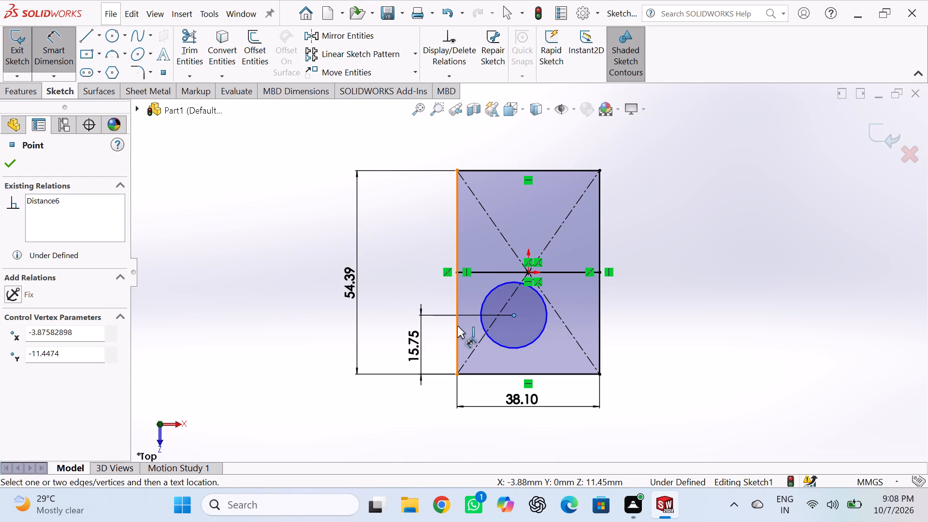
click(457, 325)
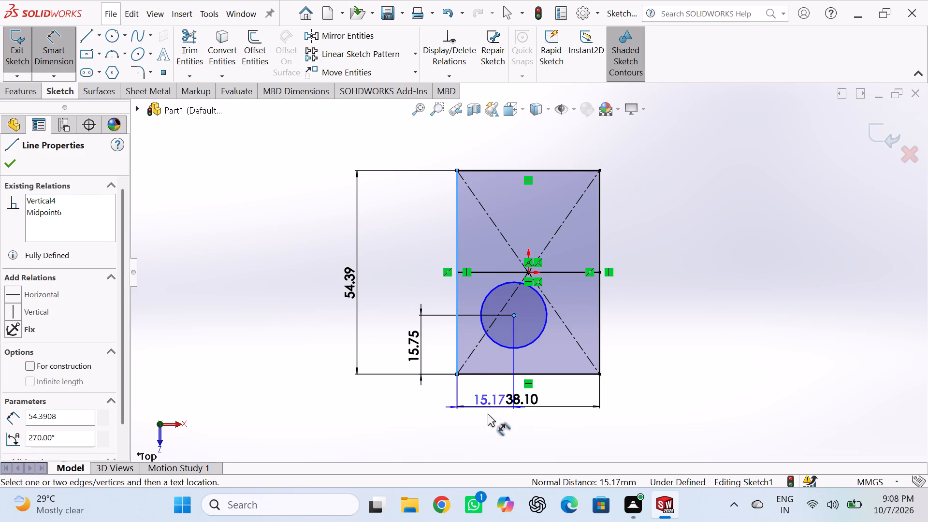
click(489, 430)
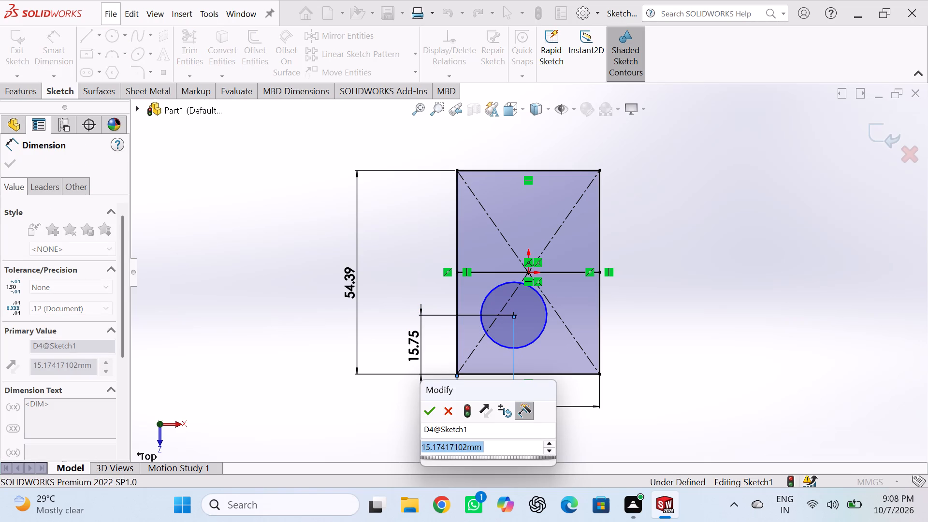
key(1)
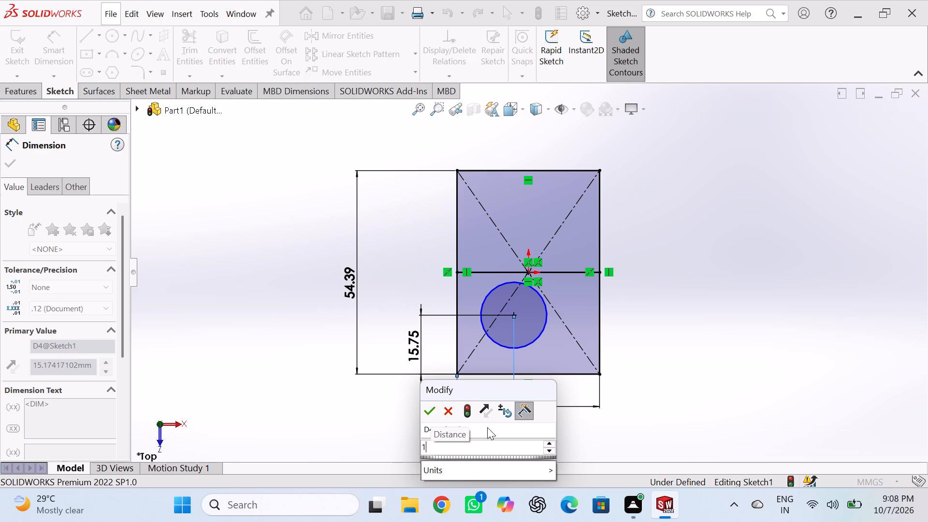
key(5)
key(period)
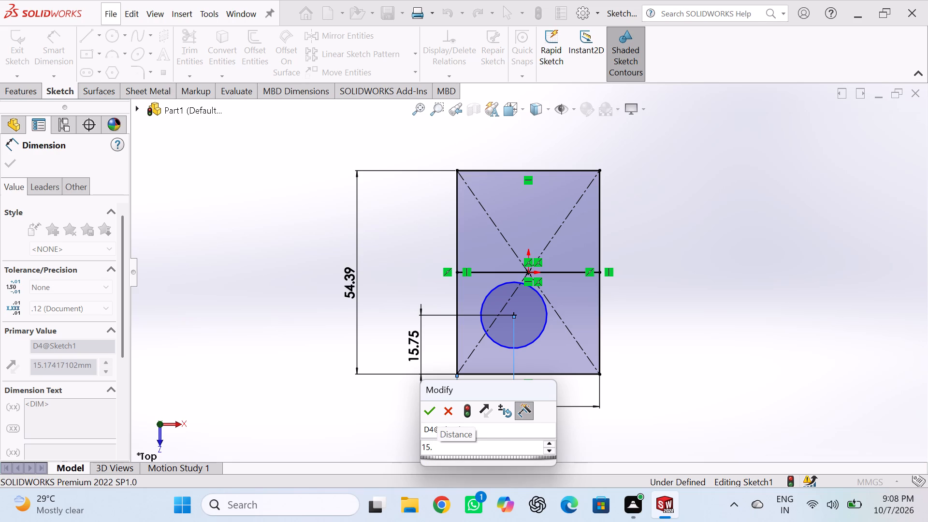
key(7)
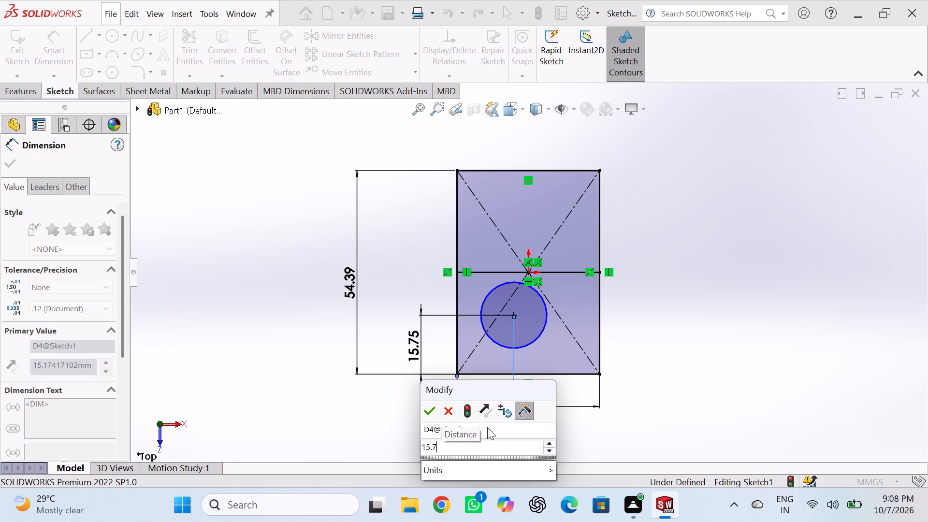
text(48)
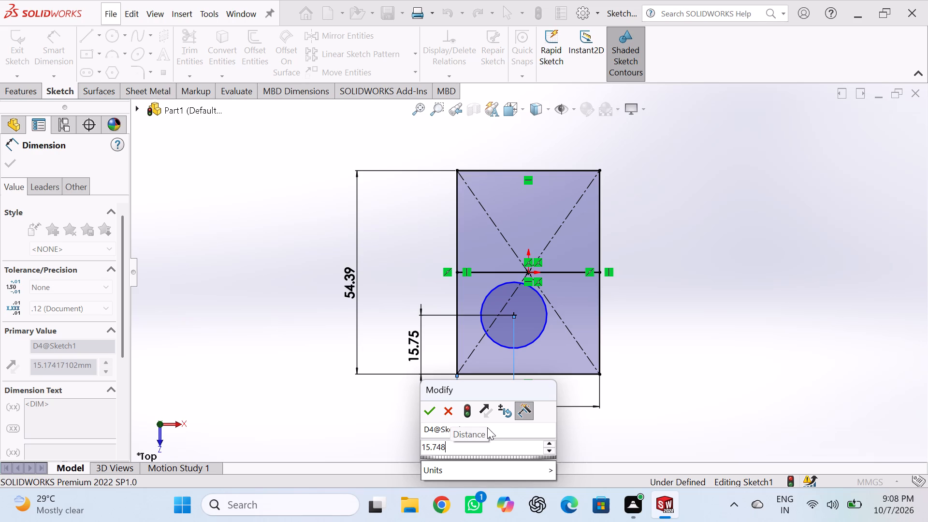
key(Return)
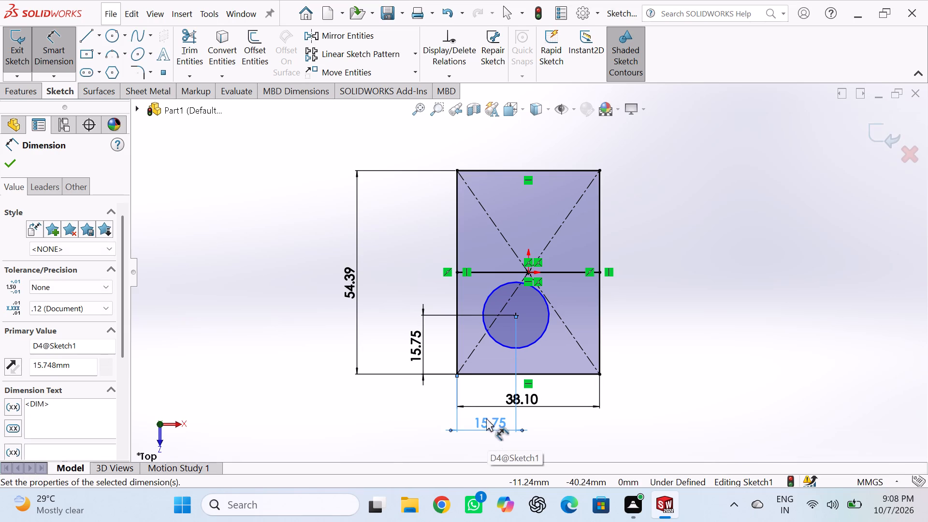
Dimension the circle's diameter and set it to 7.874 mm.
click(498, 342)
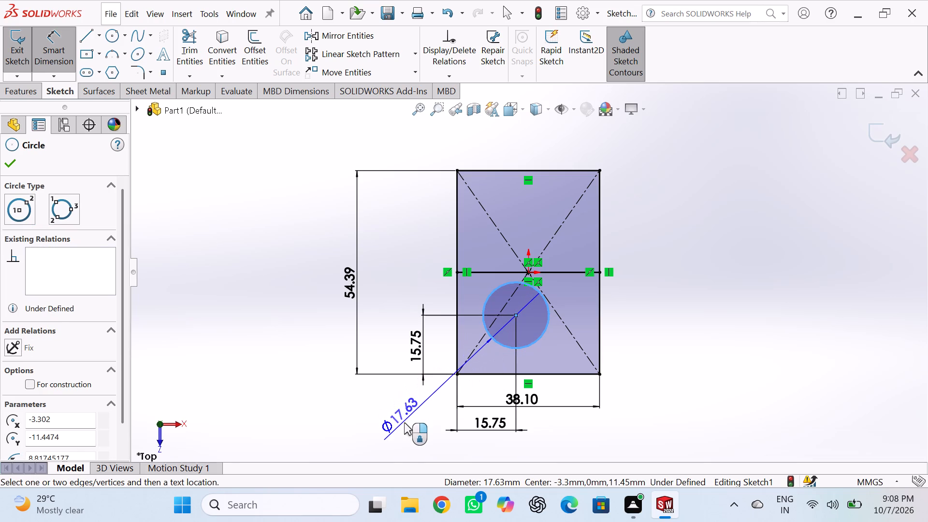
click(404, 422)
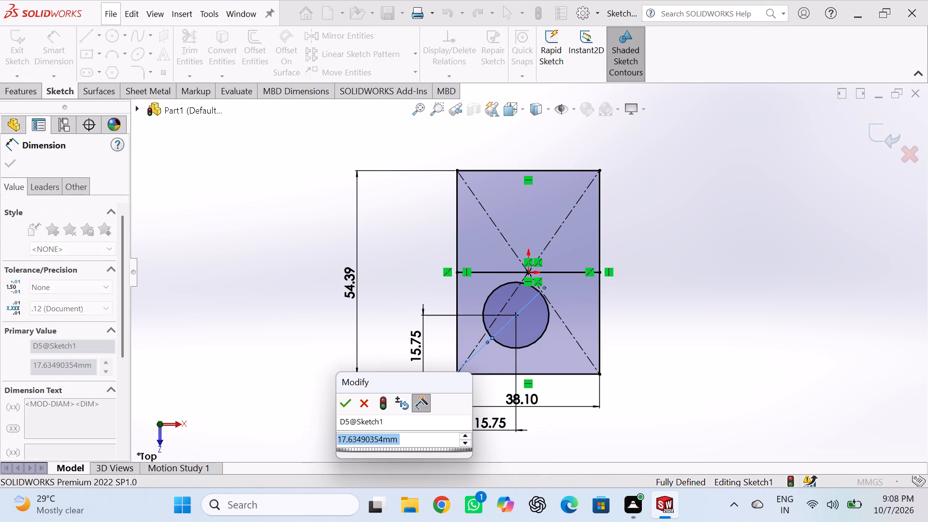
key(7)
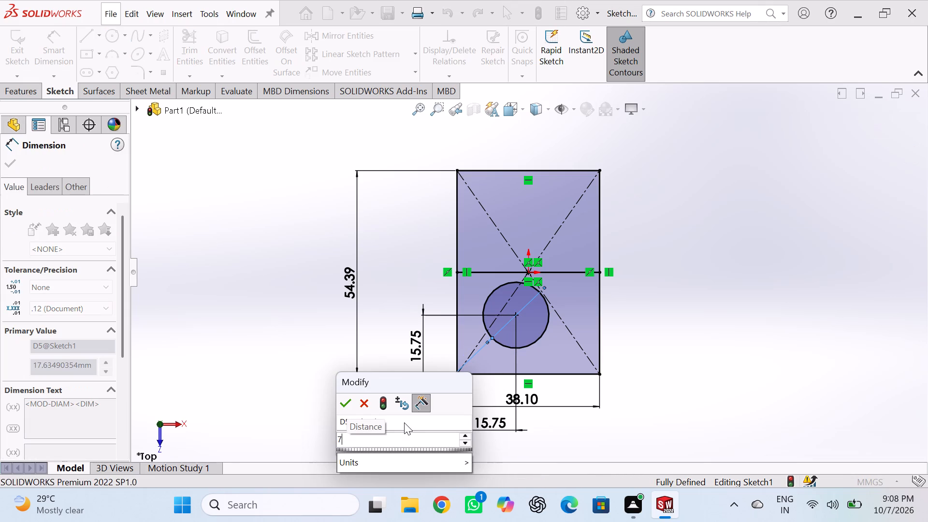
key(period)
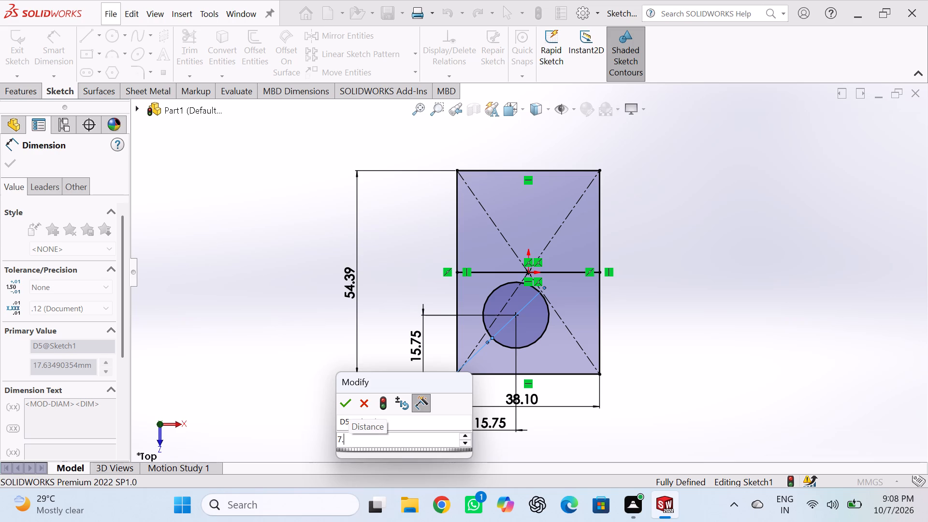
text(87)
key(4)
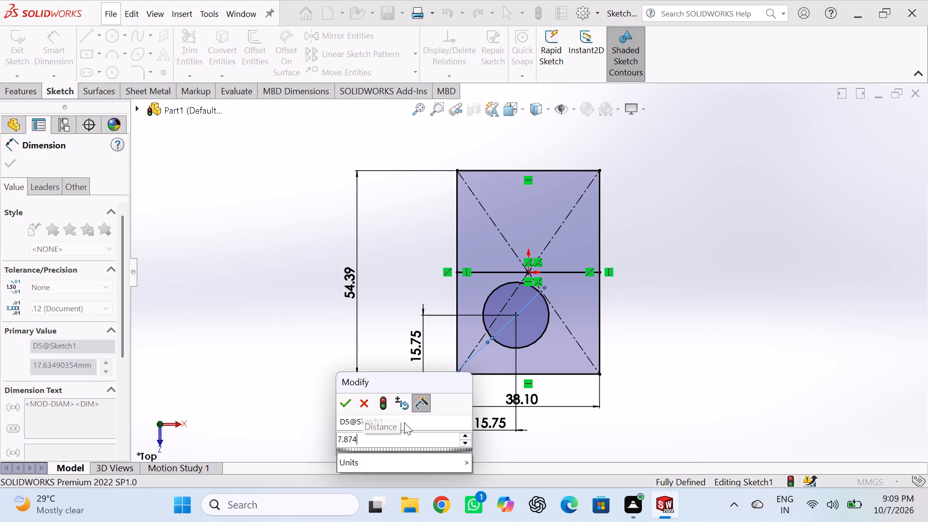
key(Return)
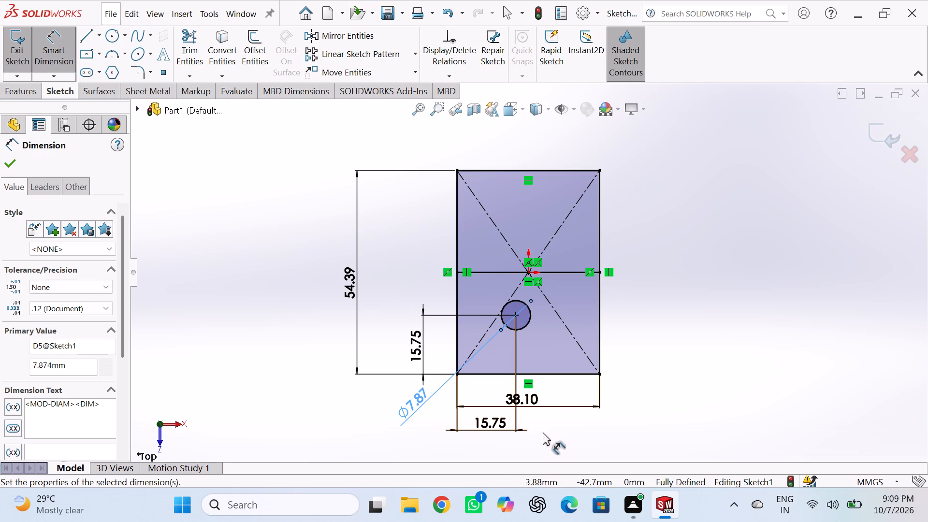
Double the circle's diameter dimension by setting it to 7.874mm*2, giving 15.748 mm.
double_click(412, 404)
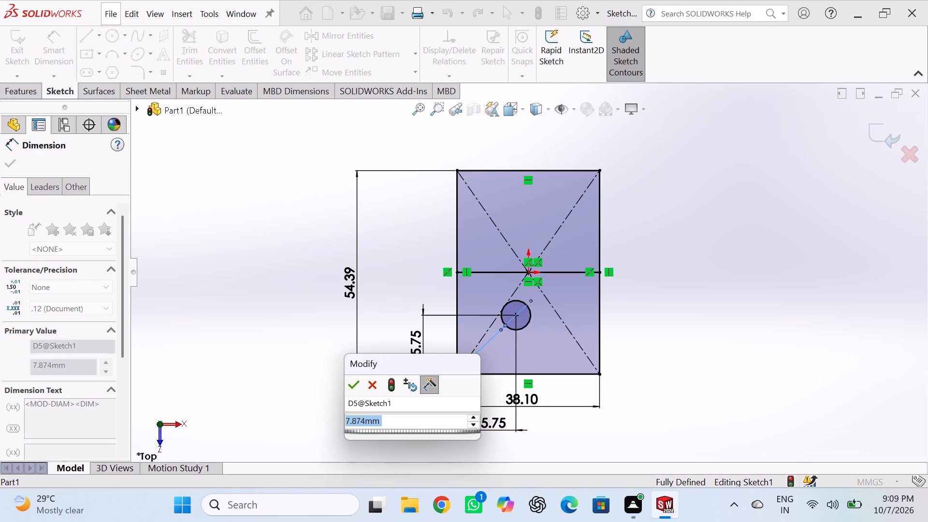
click(404, 420)
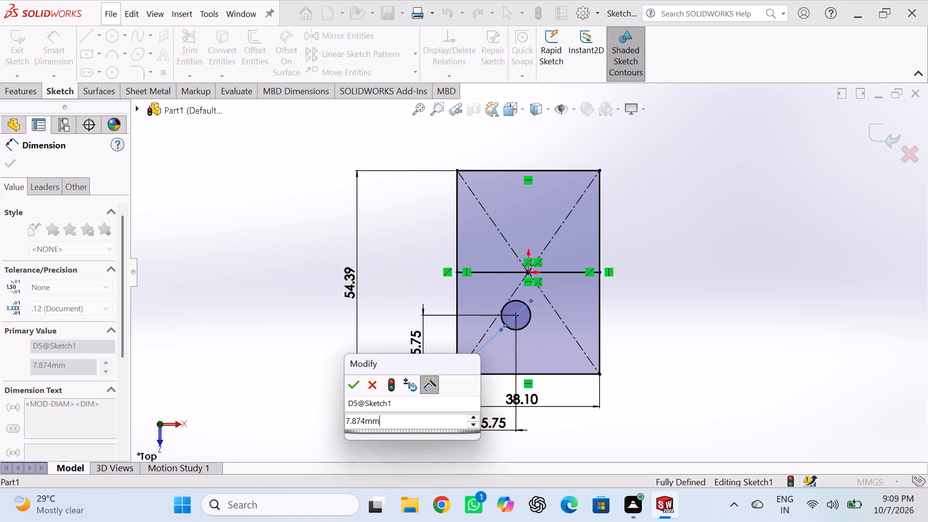
key(shift+asterisk)
key(2)
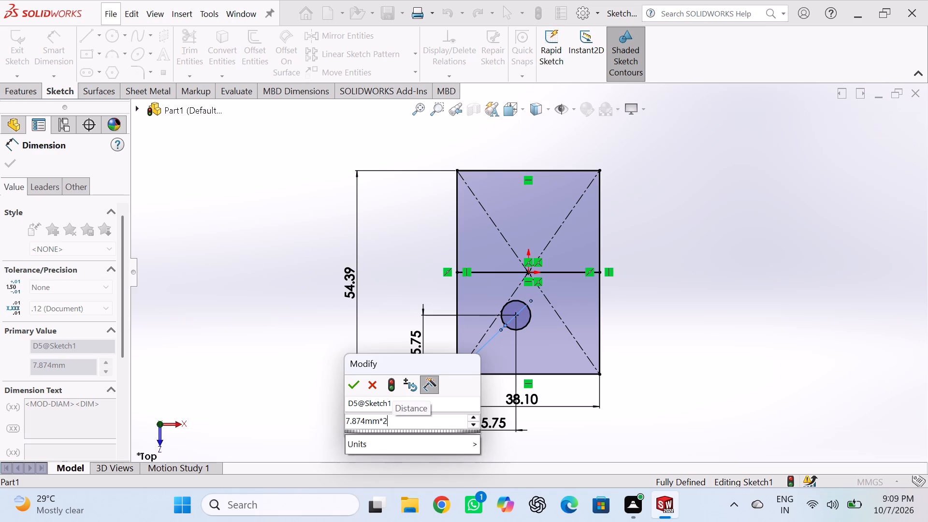
key(Return)
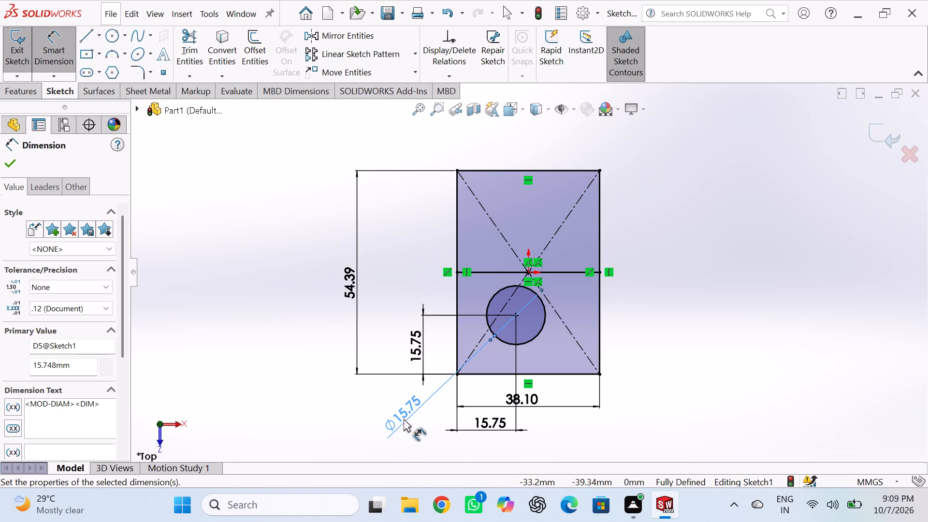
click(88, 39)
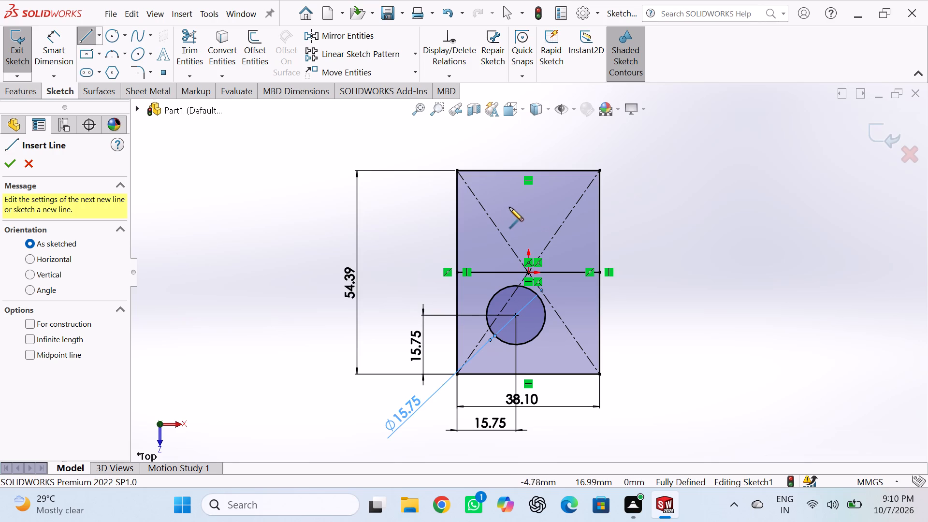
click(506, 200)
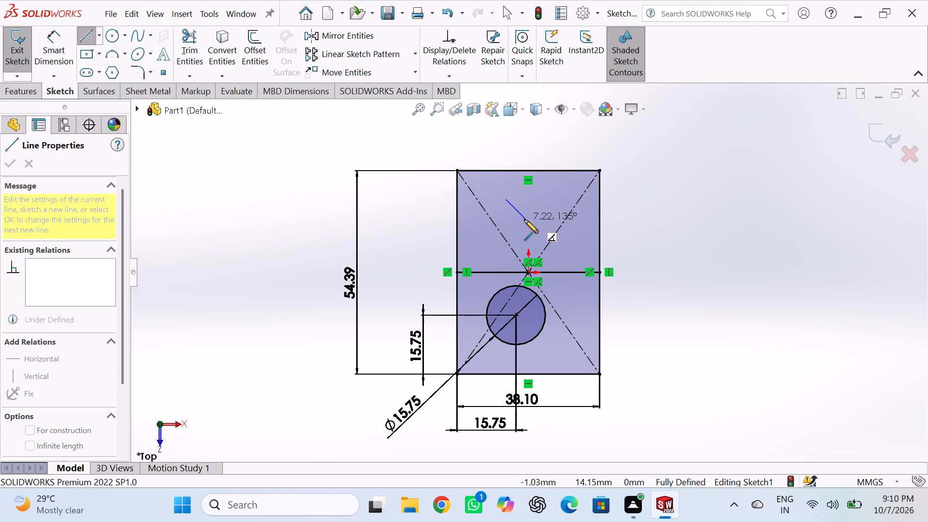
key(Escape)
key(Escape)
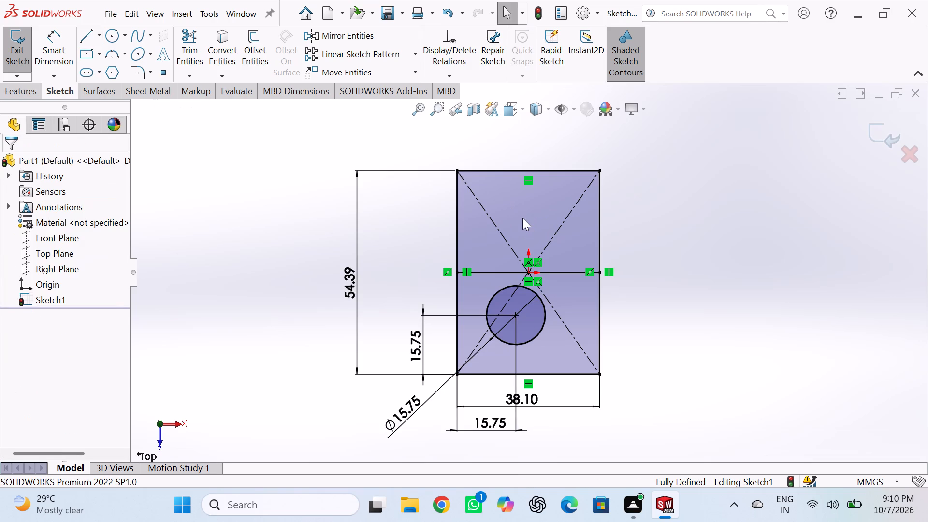
Sketch a second circle of about 4.7 mm radius inside the rectangle's upper half, centred slightly left of the origin.
click(110, 37)
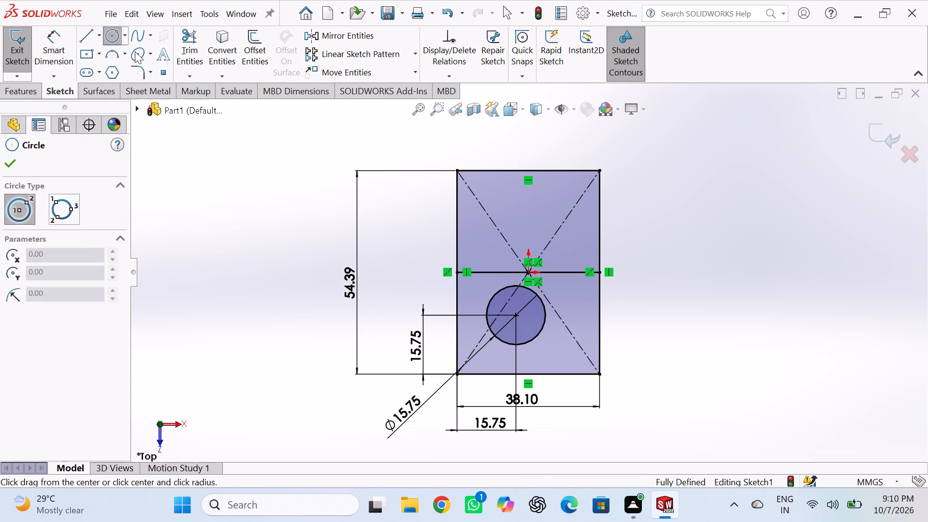
double_click(505, 210)
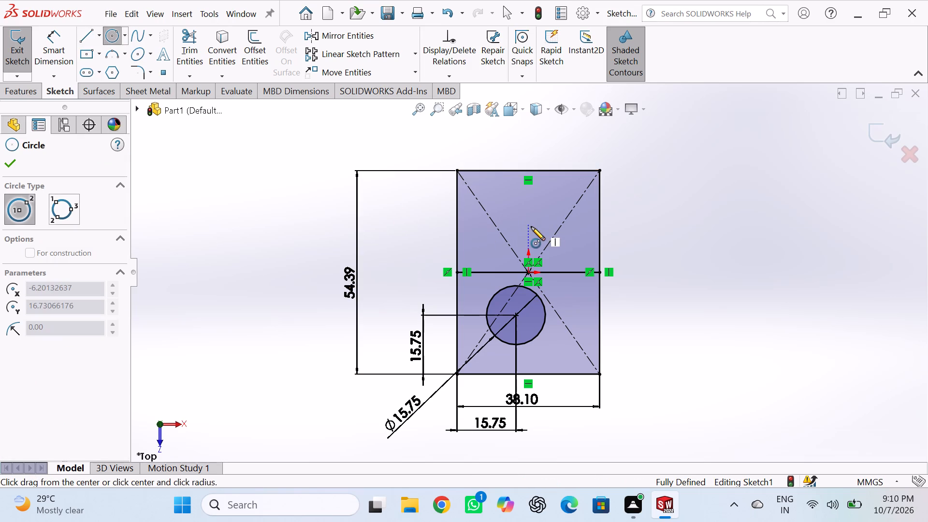
click(513, 207)
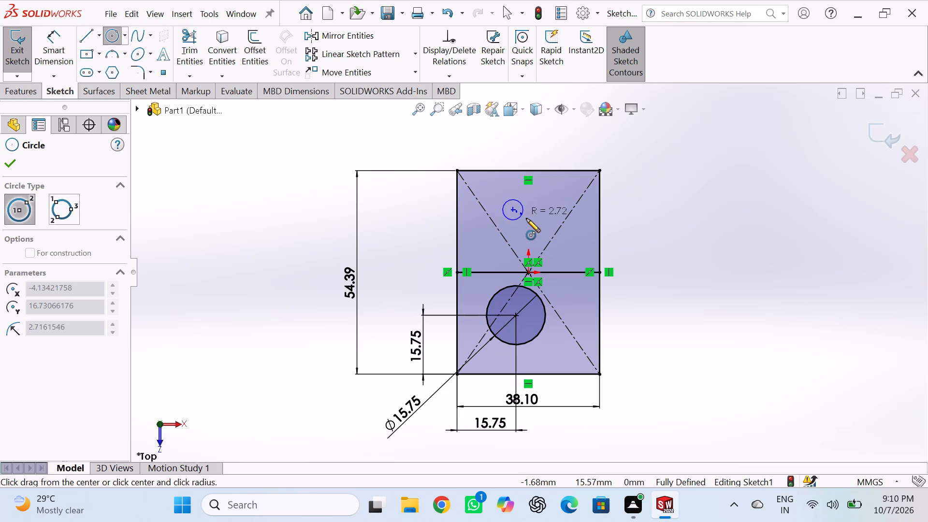
click(526, 218)
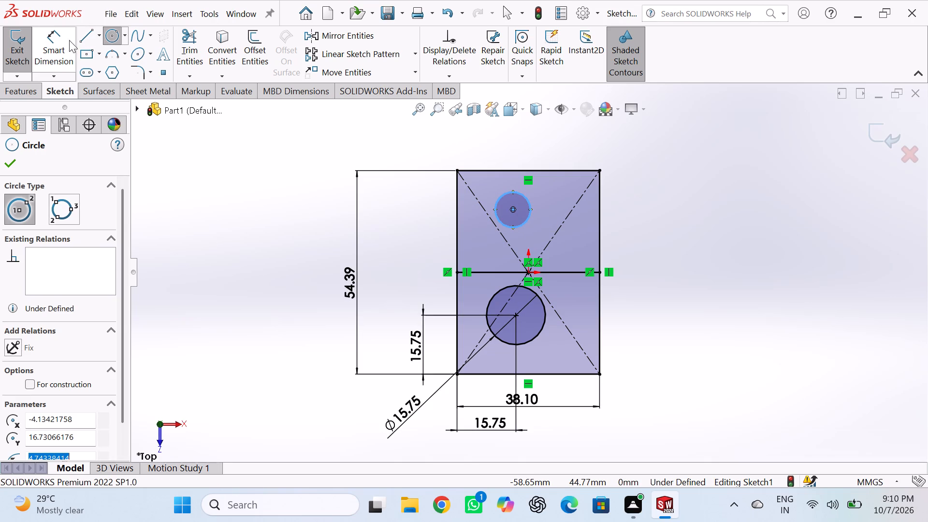
Dimension the horizontal distance from the upper circle's centre to the rectangle's right edge and set it to 25.4 mm.
click(67, 42)
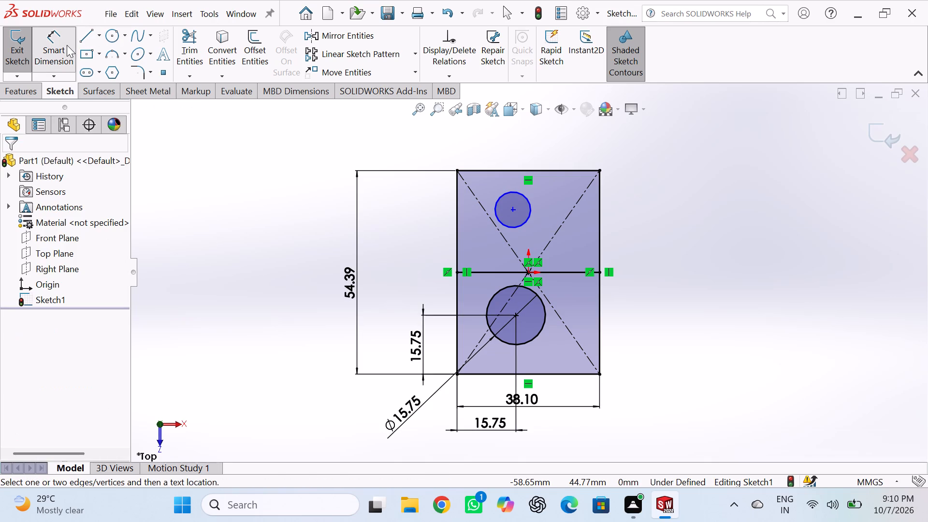
click(513, 208)
click(600, 211)
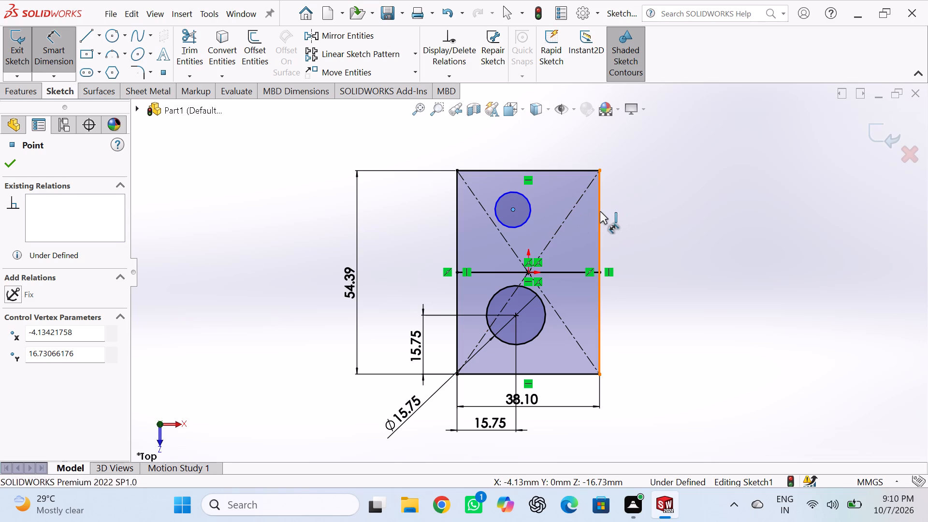
click(559, 145)
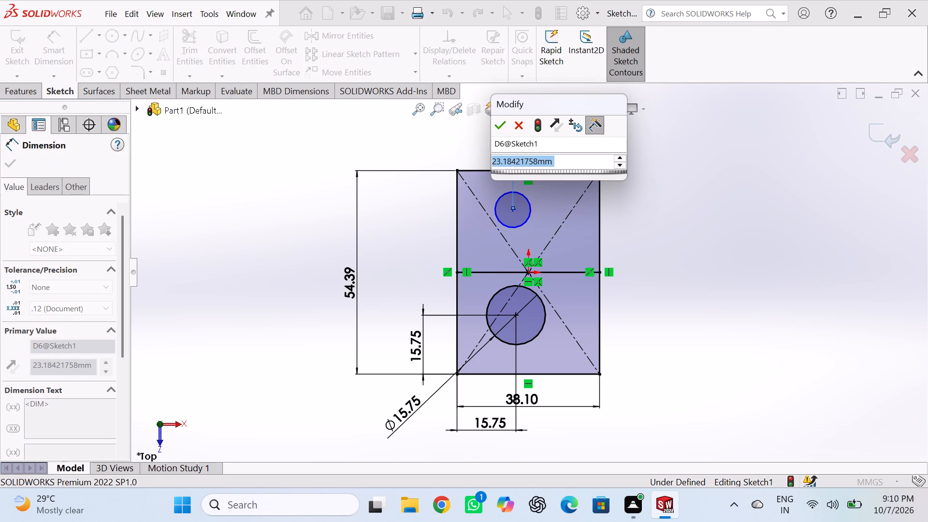
text(12)
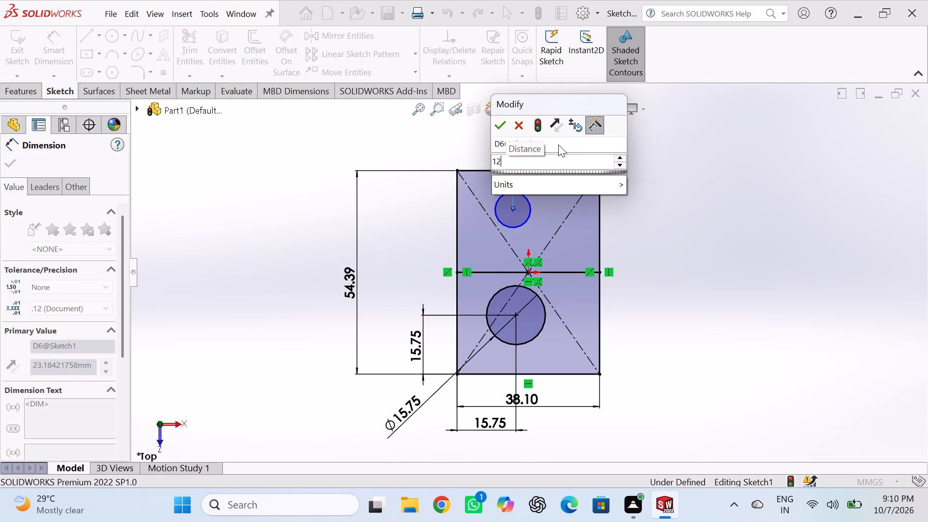
key(period)
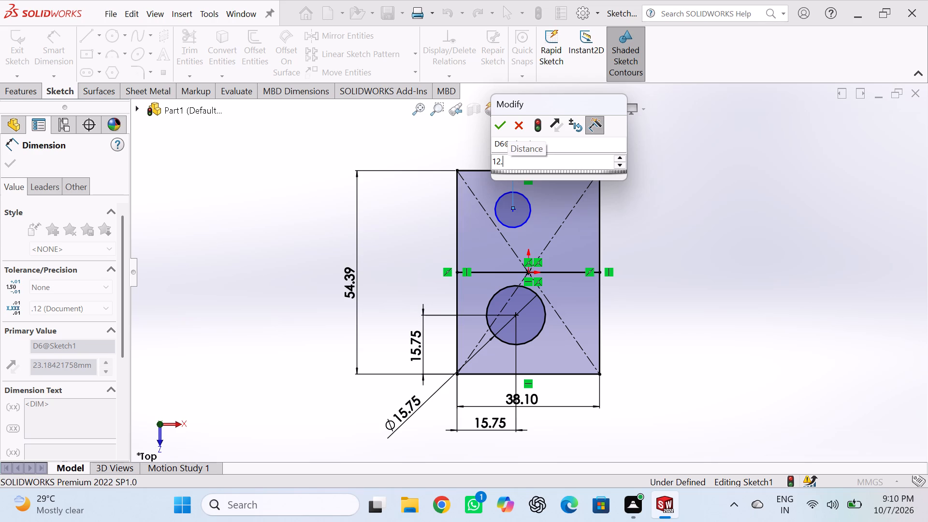
key(BackSpace)
key(BackSpace)
key(BackSpace)
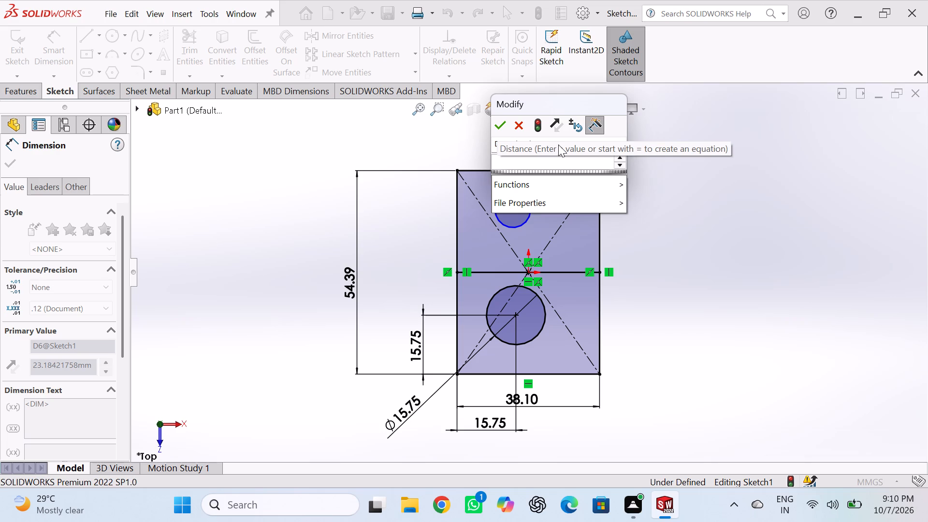
text(25)
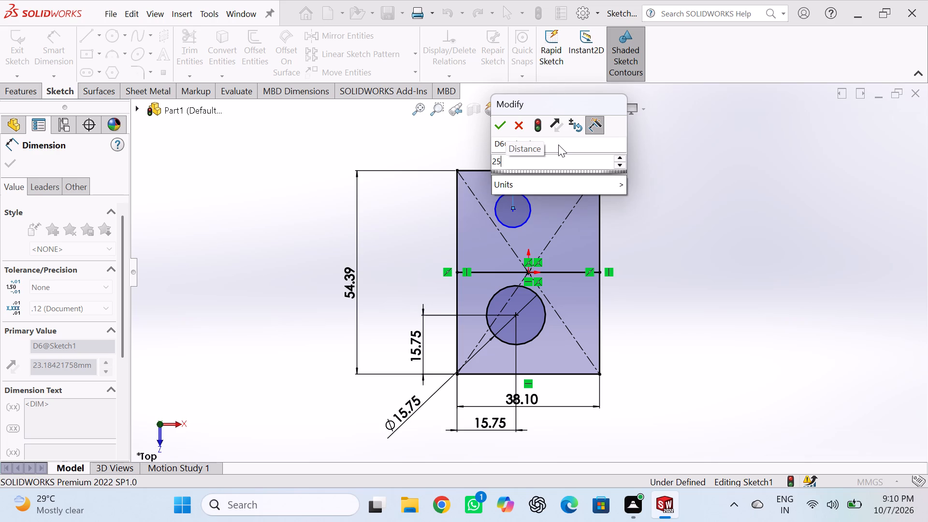
key(period)
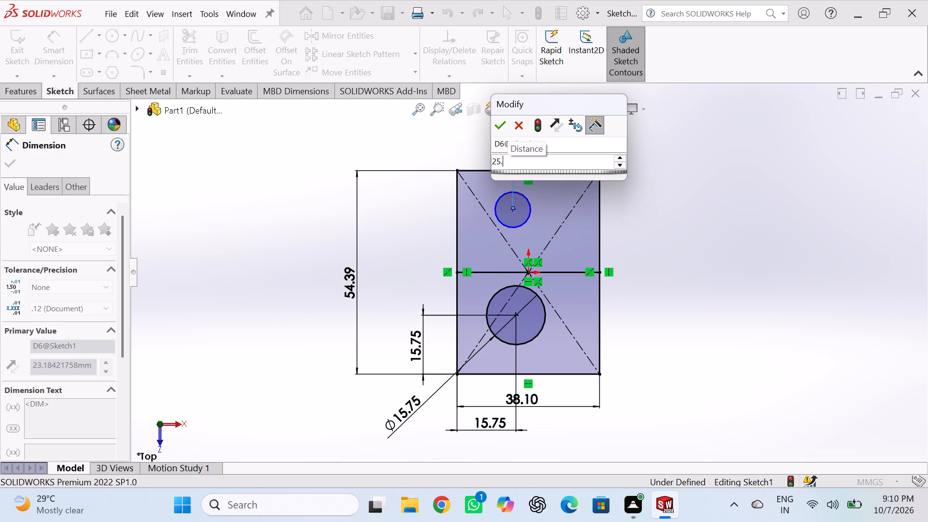
key(4)
key(Return)
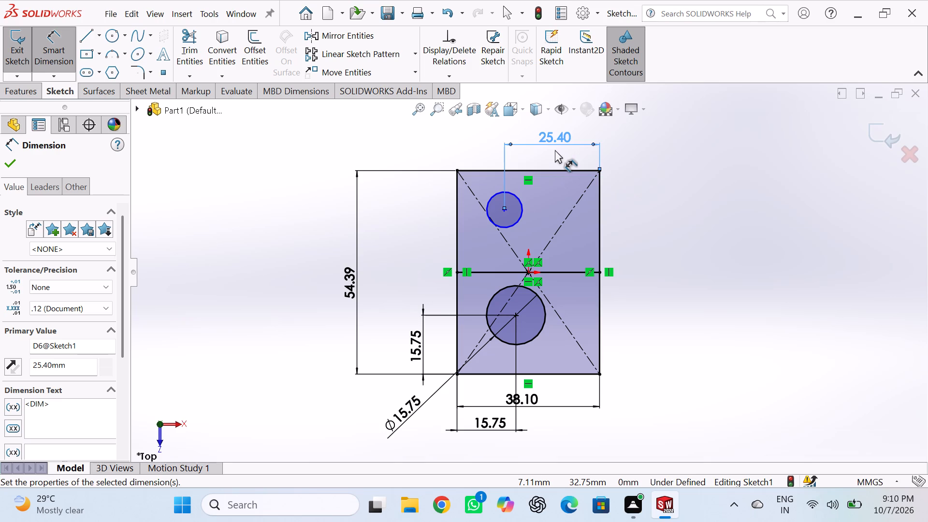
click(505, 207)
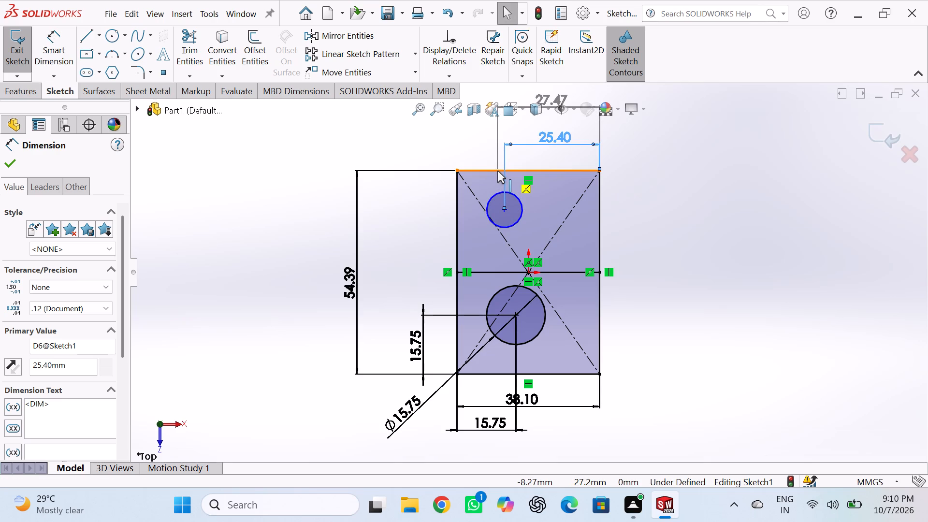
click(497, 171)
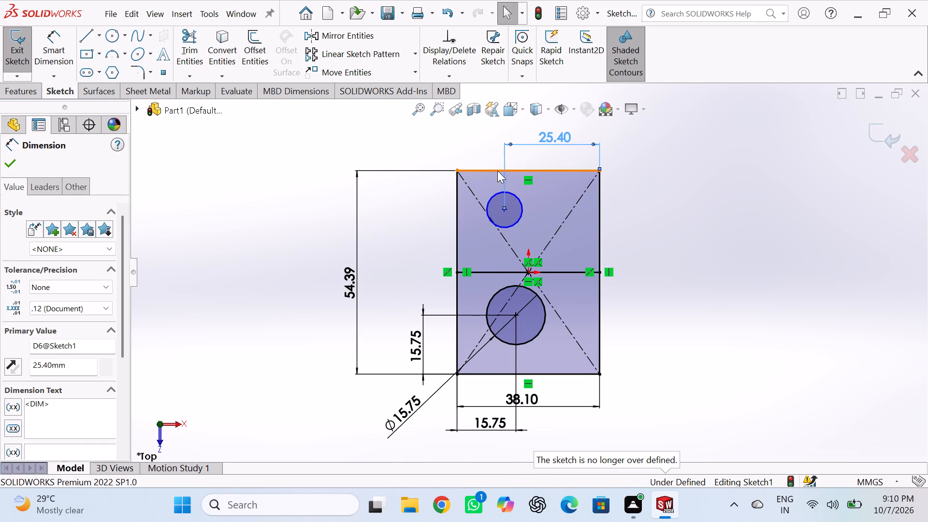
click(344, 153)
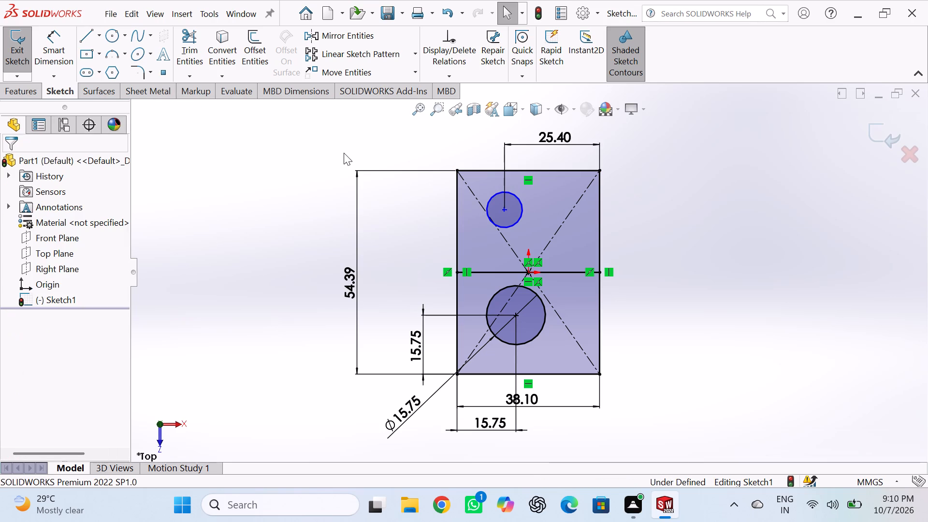
Dimension the vertical distance from the upper circle's centre to the rectangle's top edge and set it to 12.7 mm.
click(53, 49)
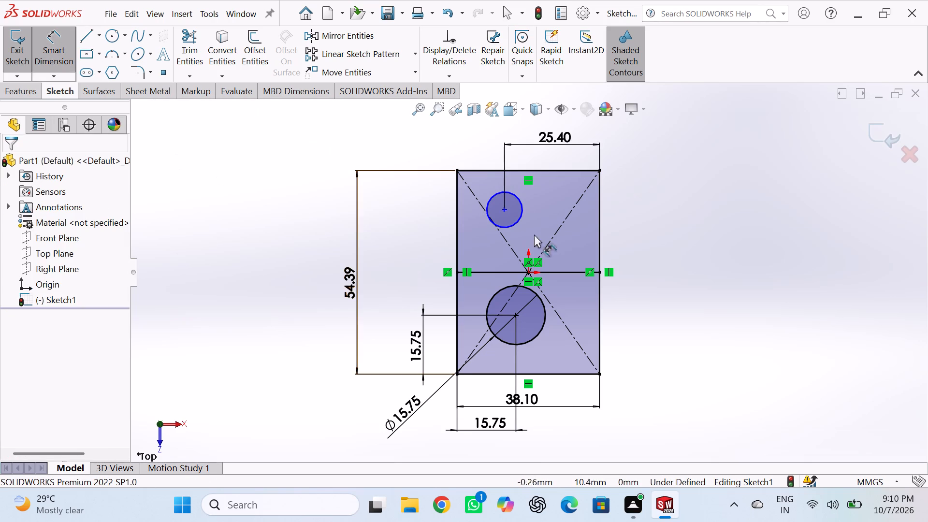
click(506, 209)
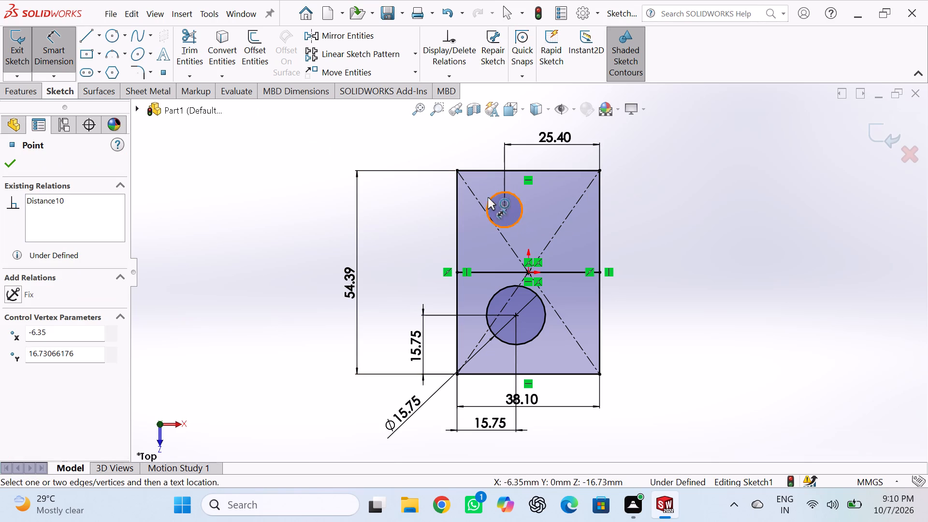
click(486, 171)
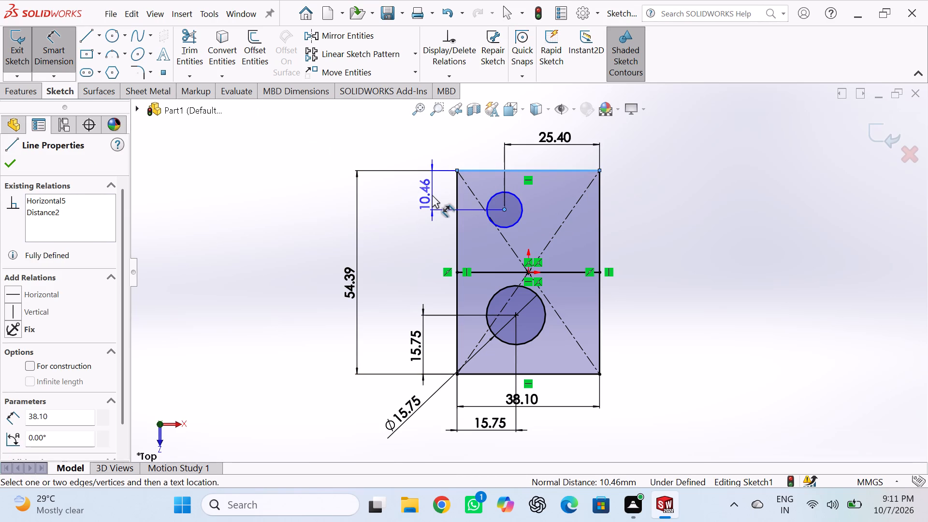
click(432, 195)
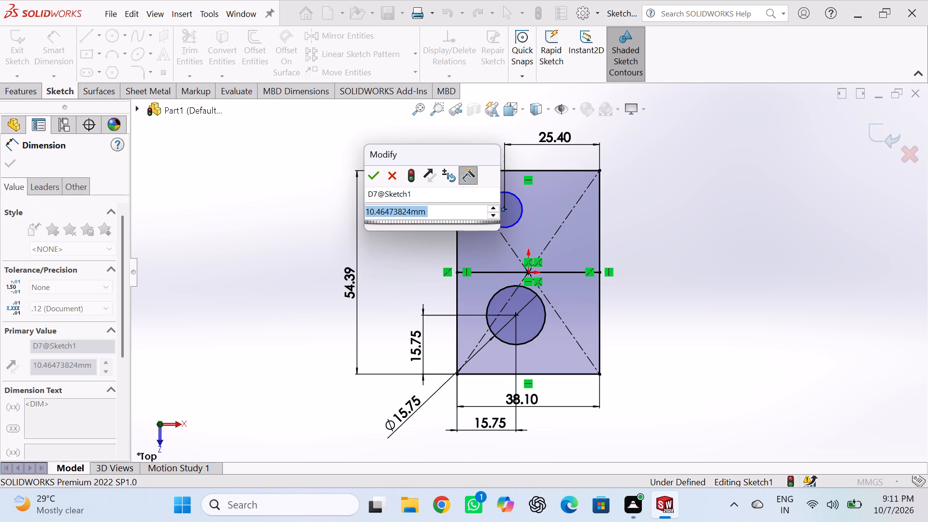
text(12)
key(period)
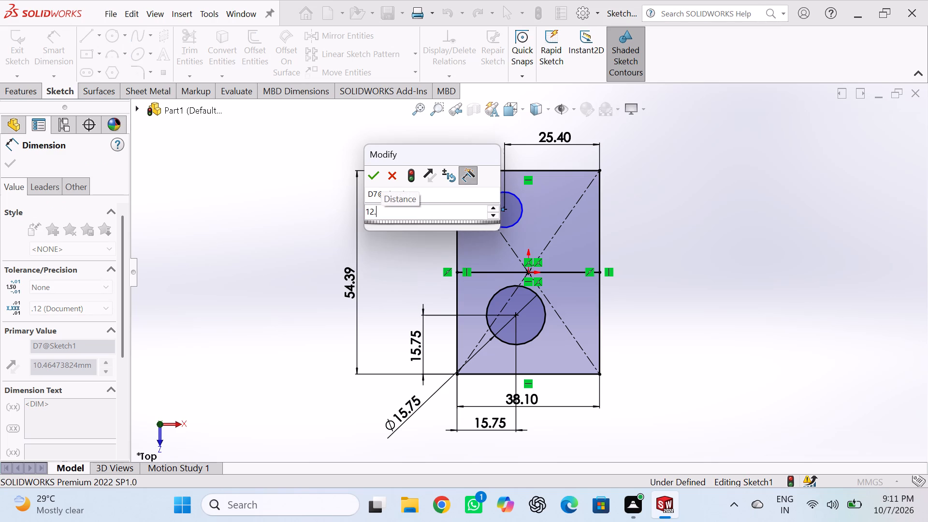
key(7)
key(Return)
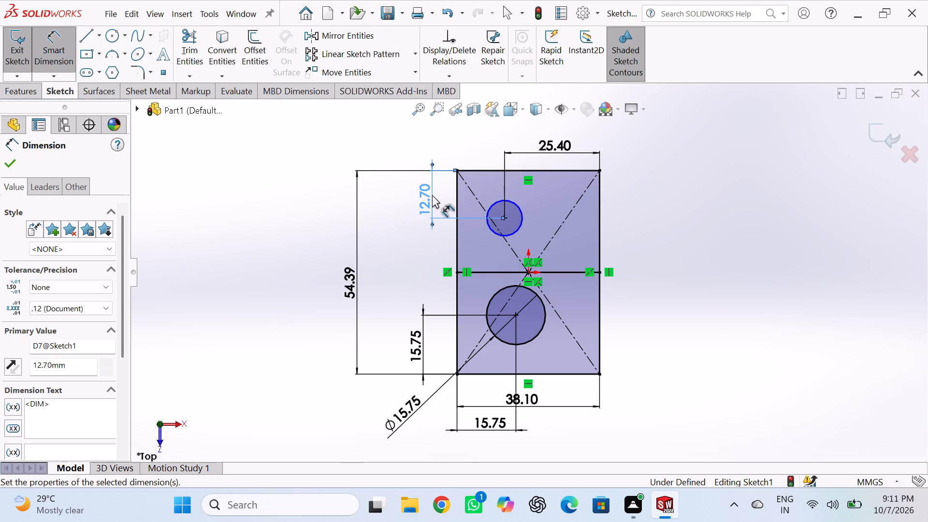
Dimension the upper circle's diameter and set it to 5.334*2, giving 10.668 mm.
click(514, 230)
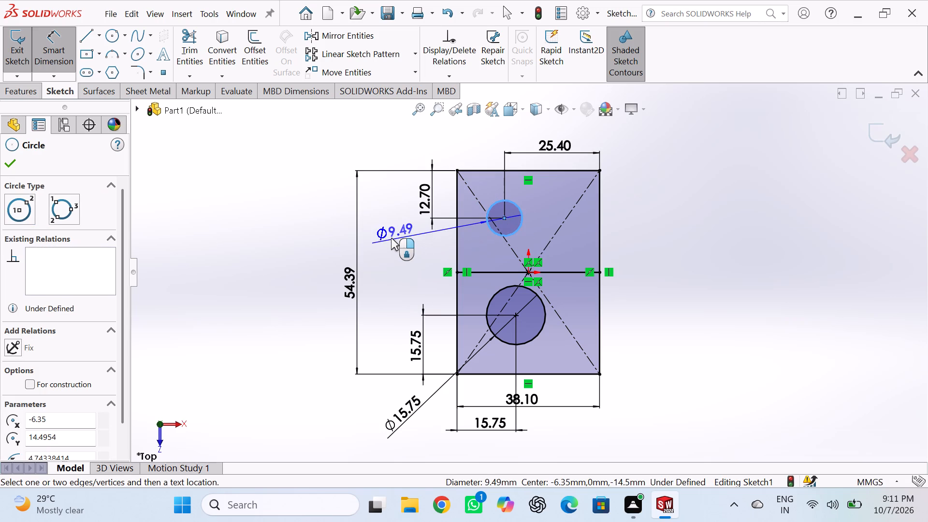
click(391, 238)
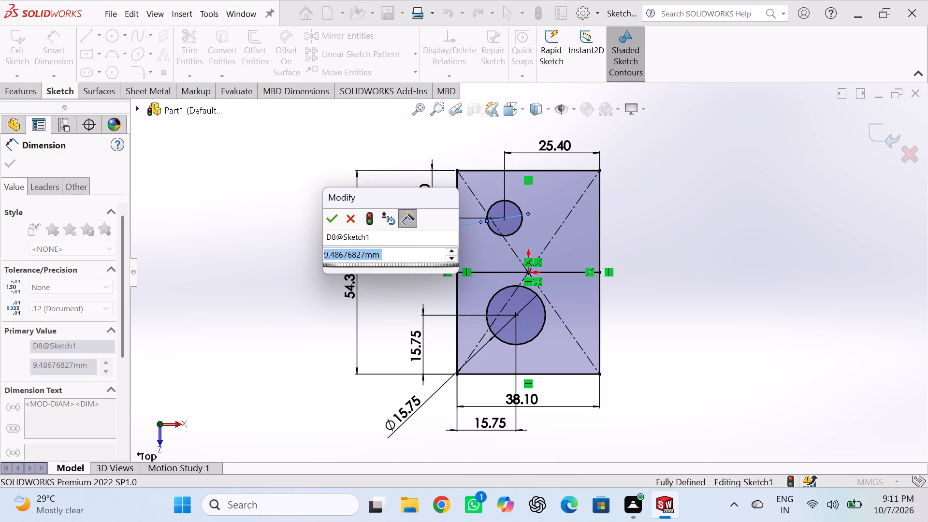
key(5)
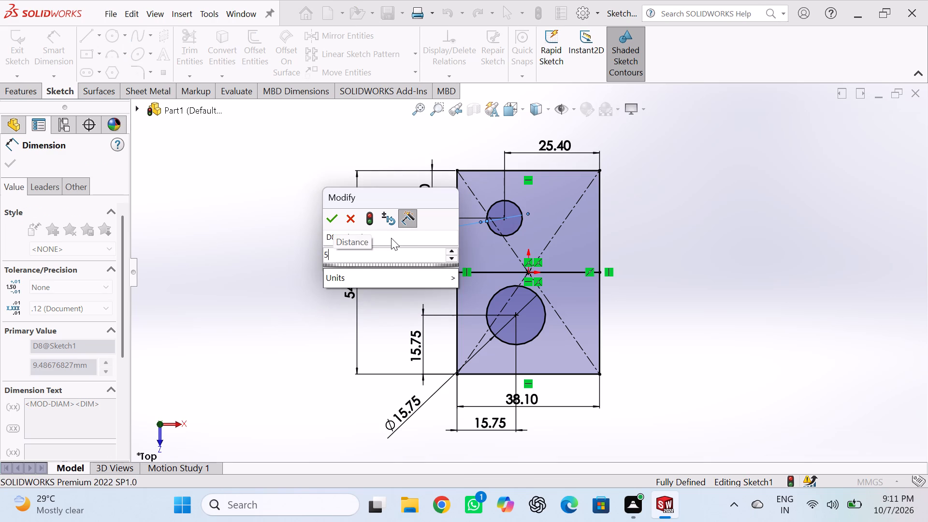
key(period)
text(33)
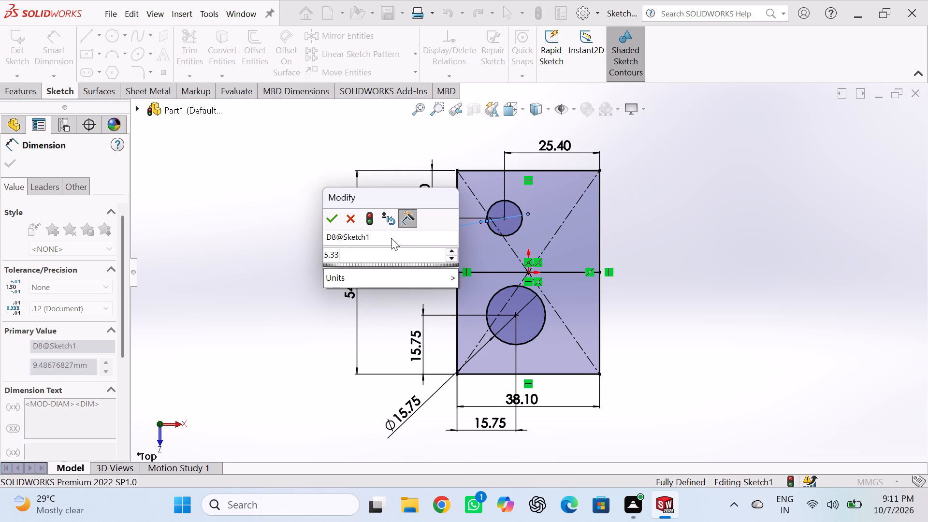
key(4)
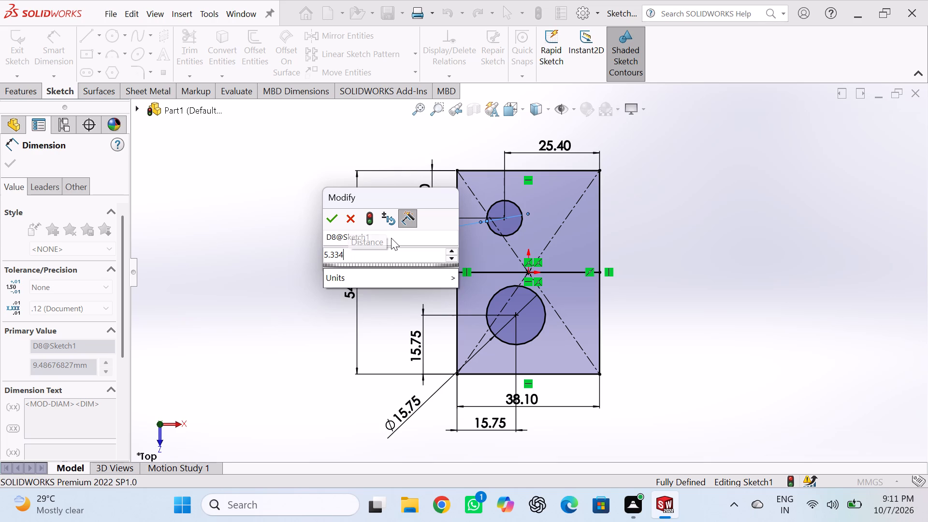
key(shift+asterisk)
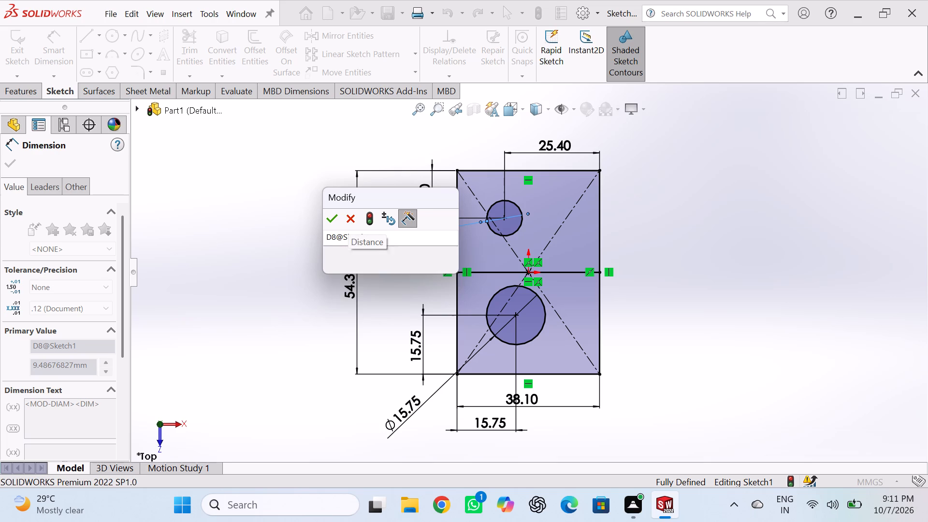
key(2)
key(Return)
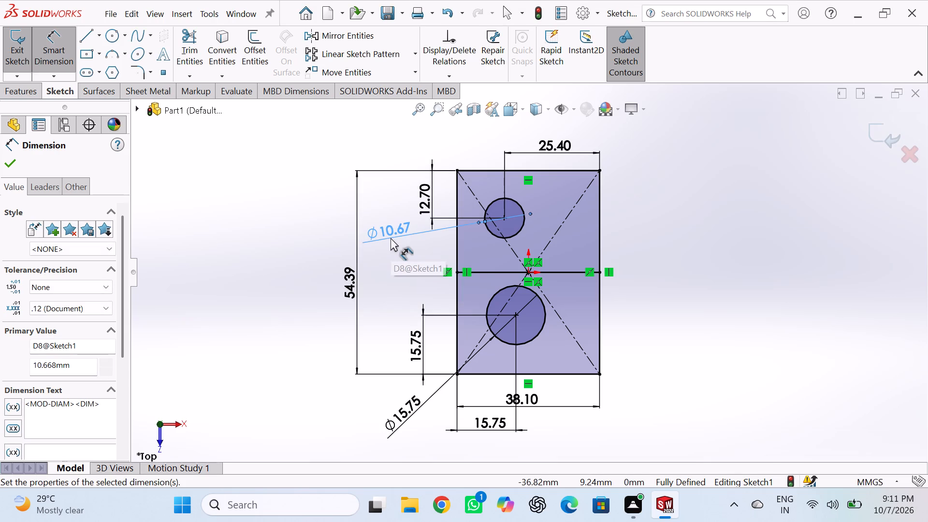
Sketch a horizontal line about 25.4 mm long from the upper circle's topmost point to the rectangle's right edge.
click(85, 35)
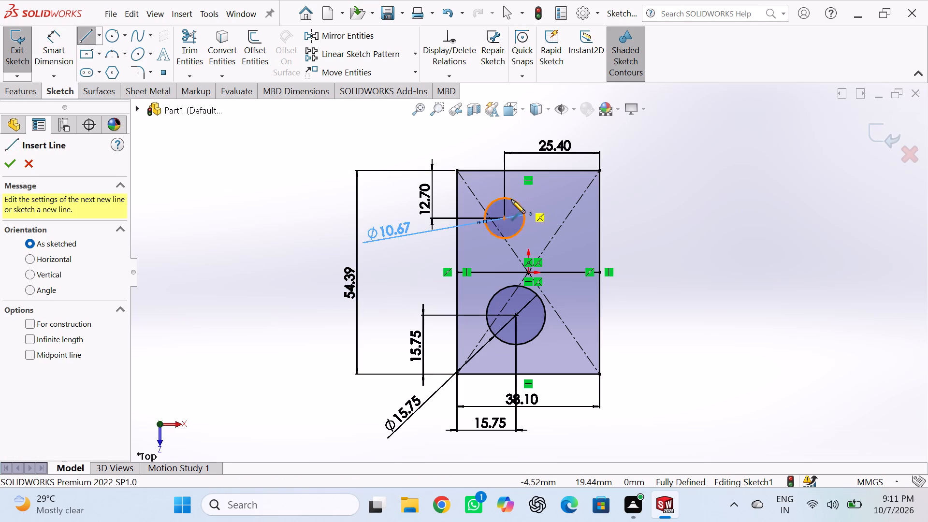
click(505, 199)
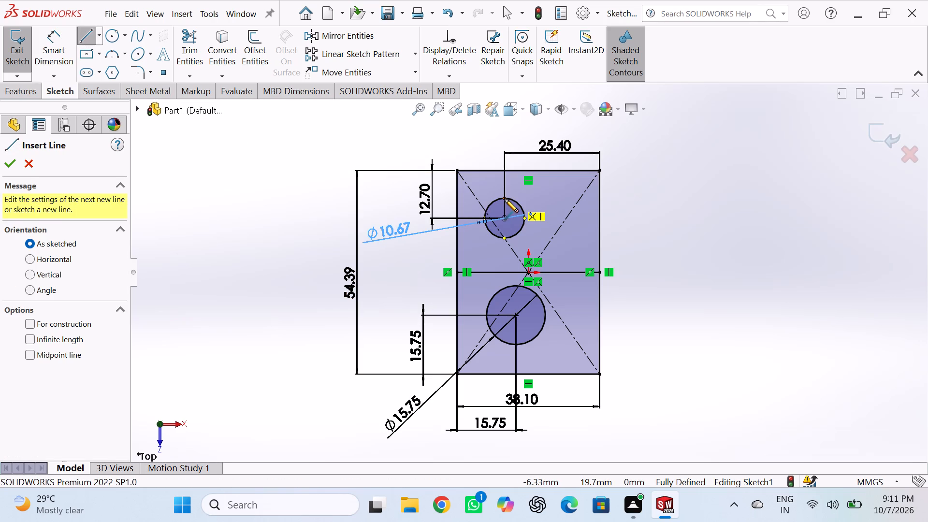
click(598, 198)
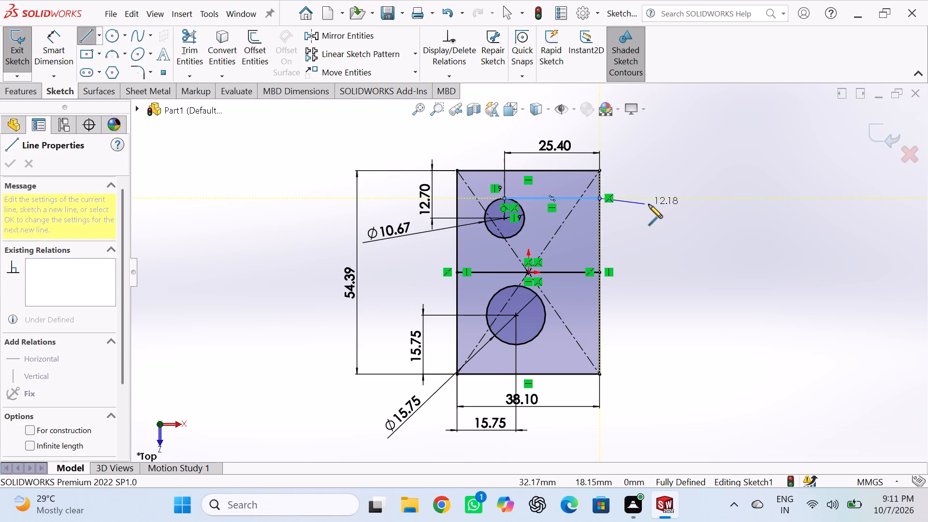
right_click(649, 204)
click(668, 212)
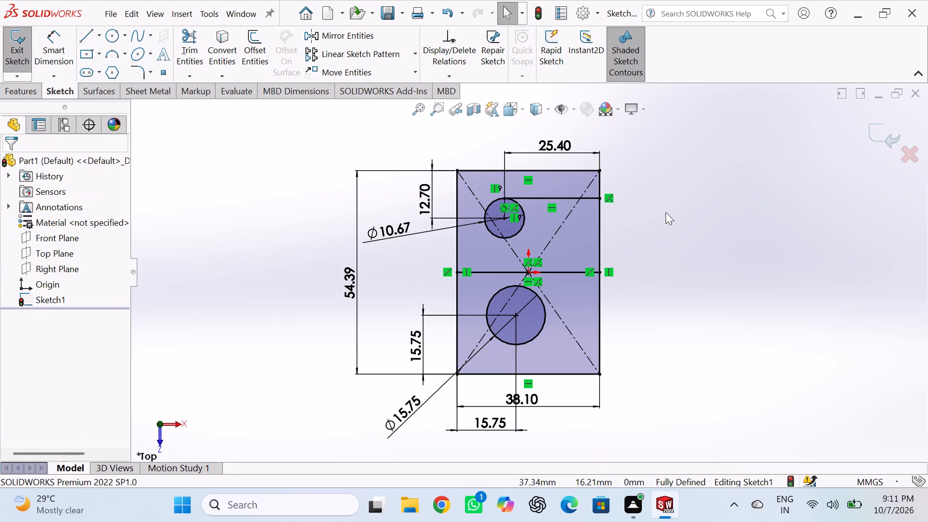
Sketch a second horizontal line from the upper circle's lowest point to the rectangle's right edge.
click(86, 38)
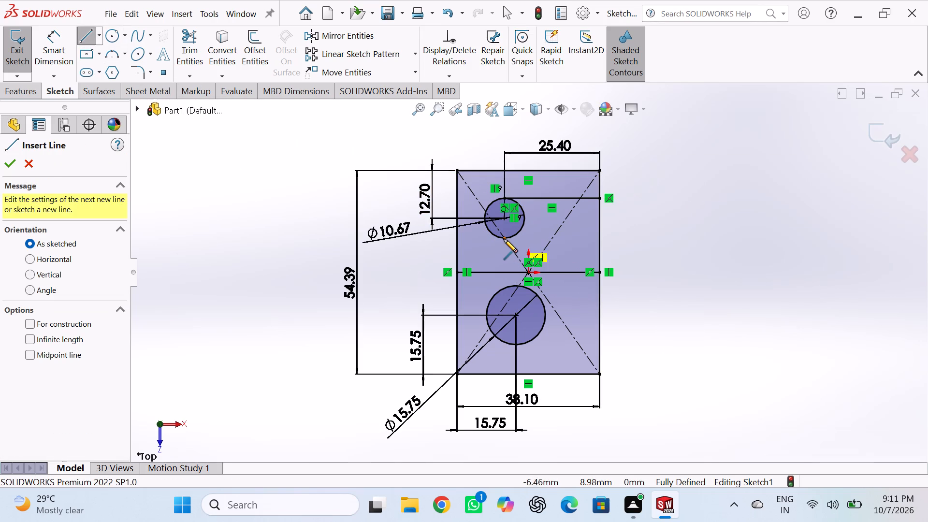
click(504, 239)
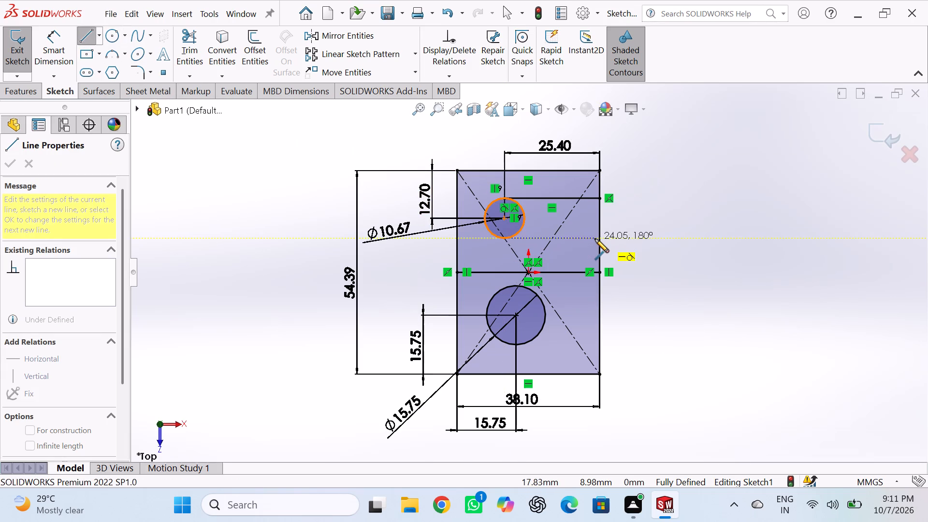
click(598, 239)
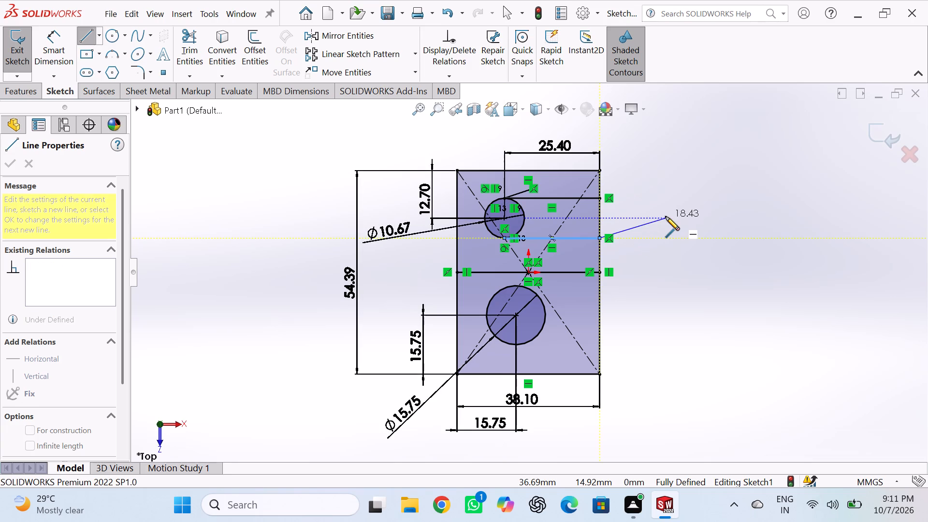
right_click(666, 217)
click(696, 226)
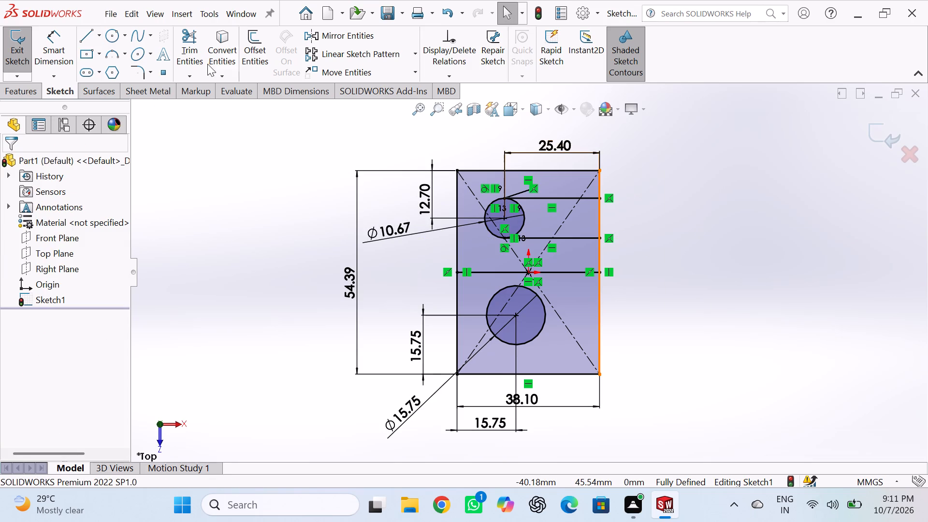
Trim the right edge between the two new lines and the circle's right half to form an open-ended slot.
click(186, 53)
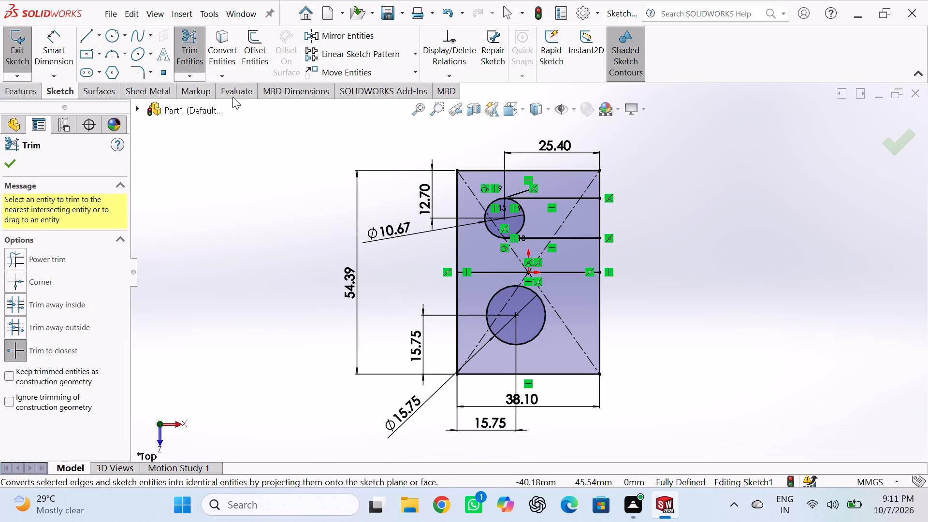
click(598, 218)
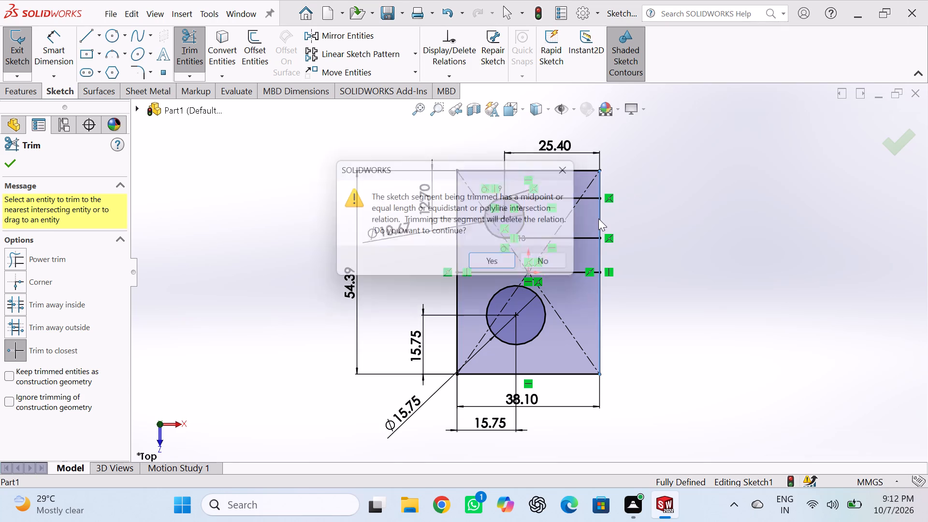
click(512, 264)
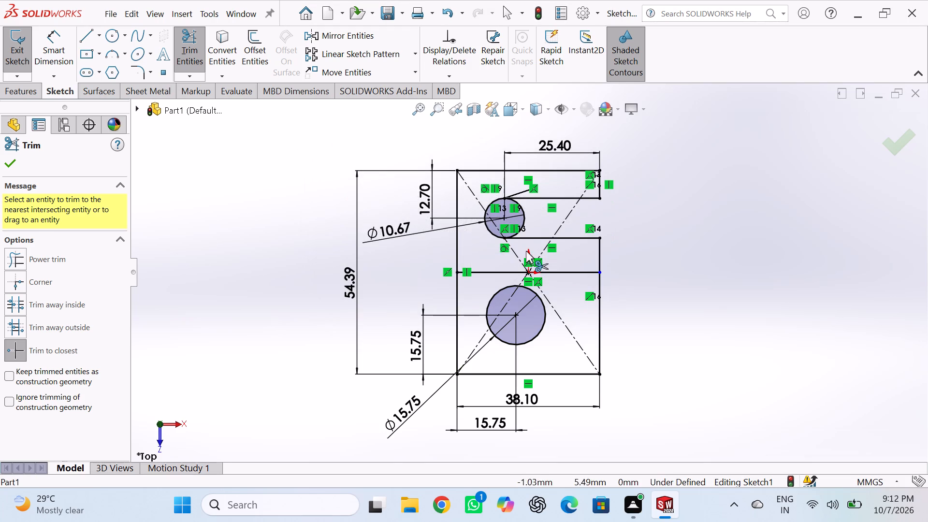
click(522, 224)
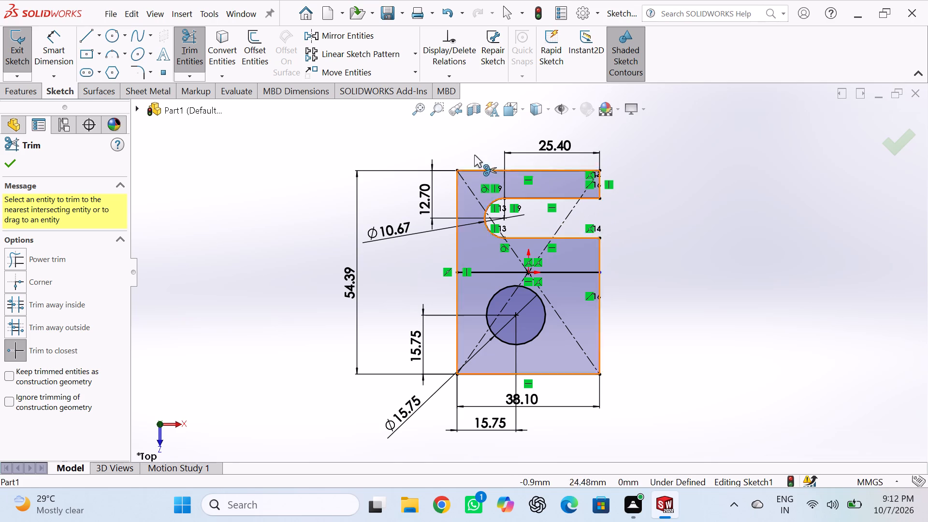
Round the rectangle's upper-left corner with a 12.7 mm sketch fillet between its left and top edges.
click(136, 71)
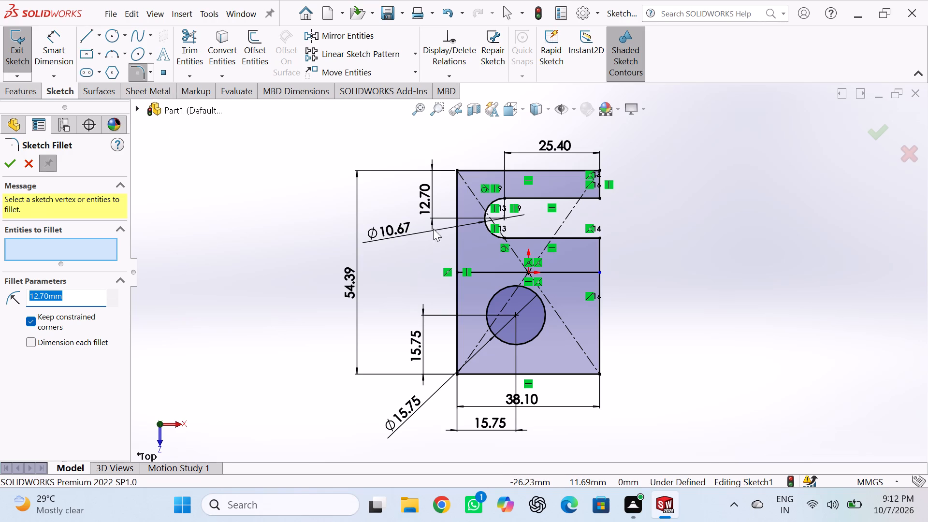
click(455, 196)
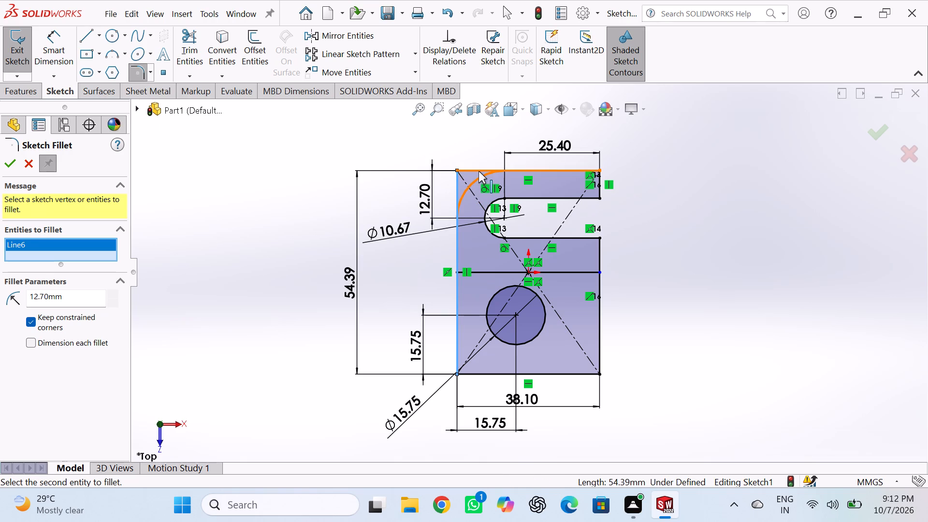
click(478, 171)
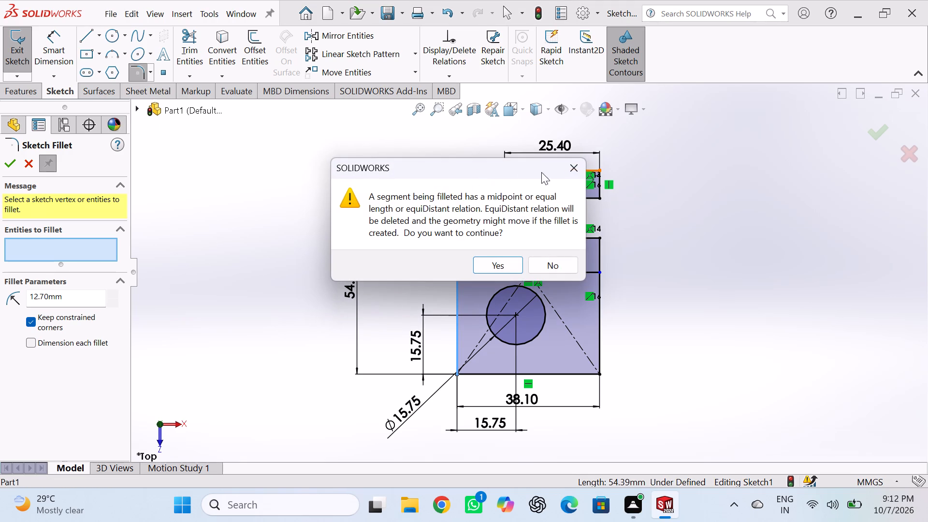
click(572, 170)
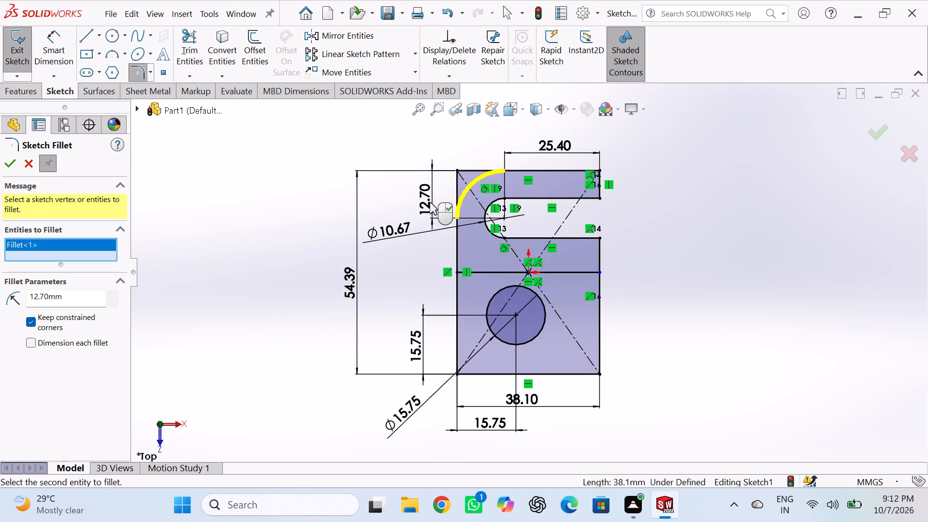
click(6, 156)
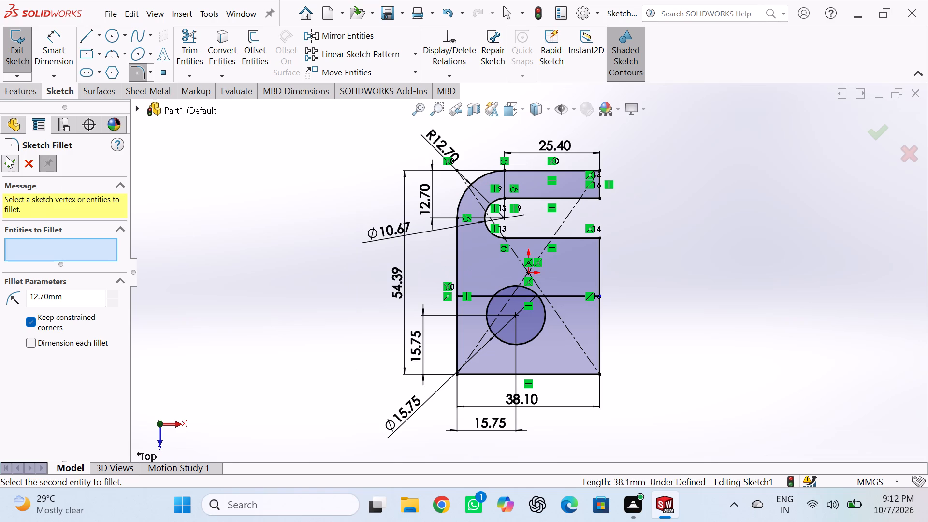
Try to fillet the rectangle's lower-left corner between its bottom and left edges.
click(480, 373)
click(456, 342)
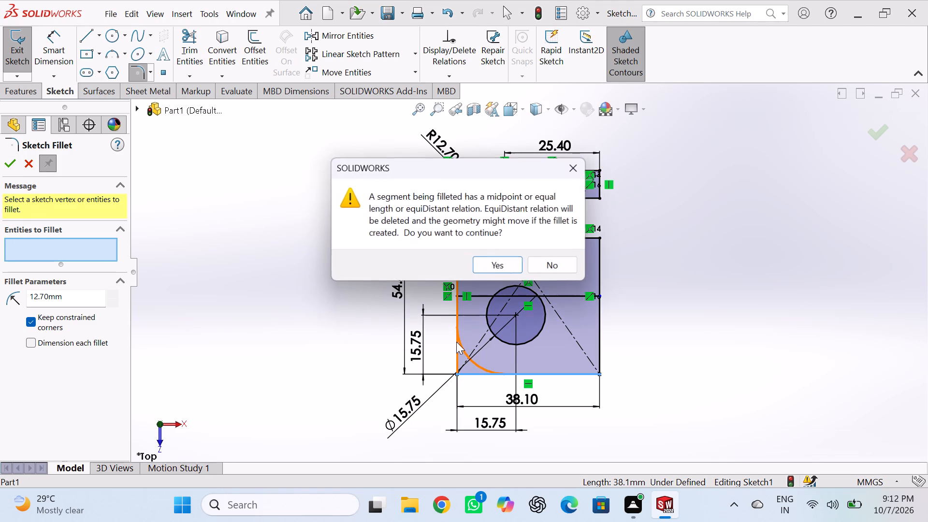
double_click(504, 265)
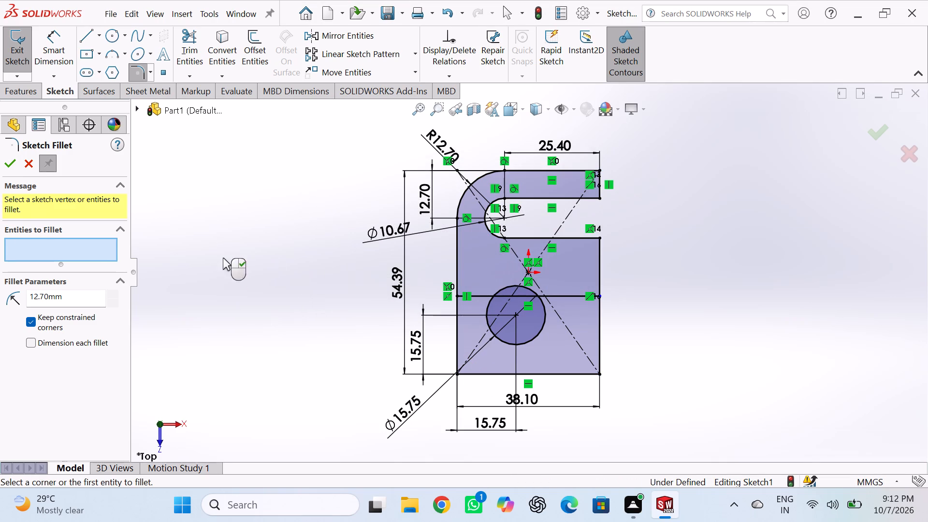
Round the rectangle's lower-left corner with a 15.748 mm sketch fillet between its bottom and left edges.
click(489, 374)
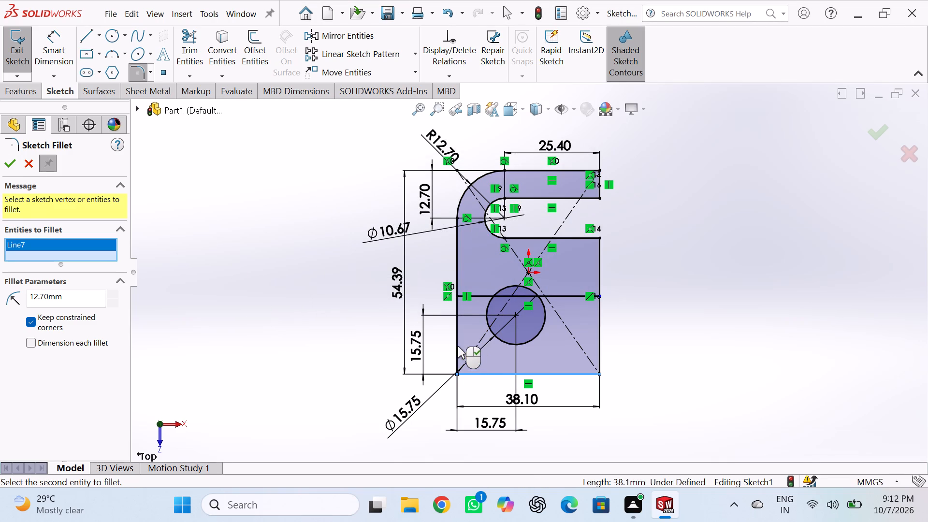
click(457, 345)
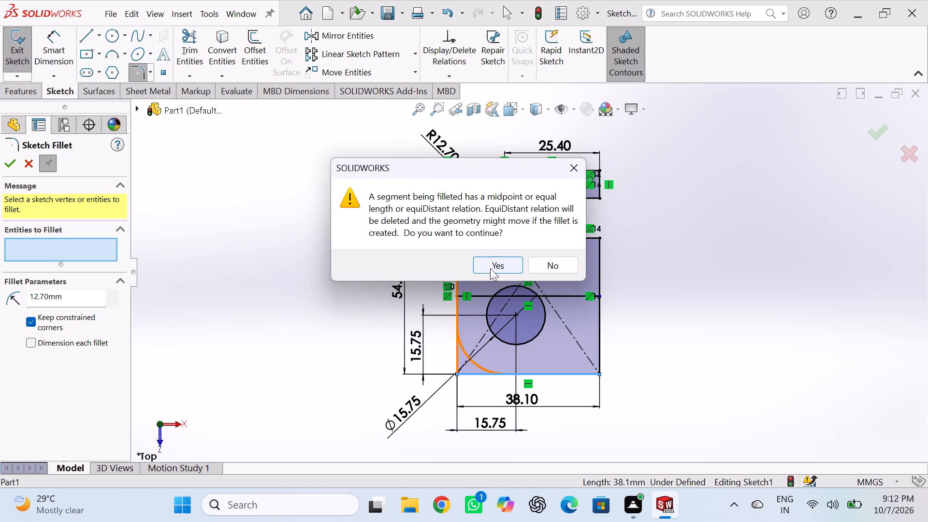
click(490, 268)
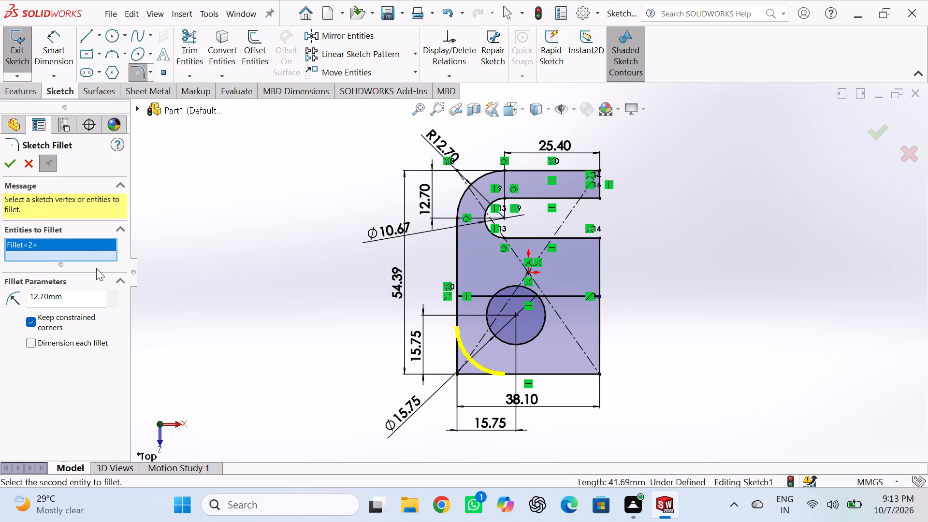
double_click(83, 299)
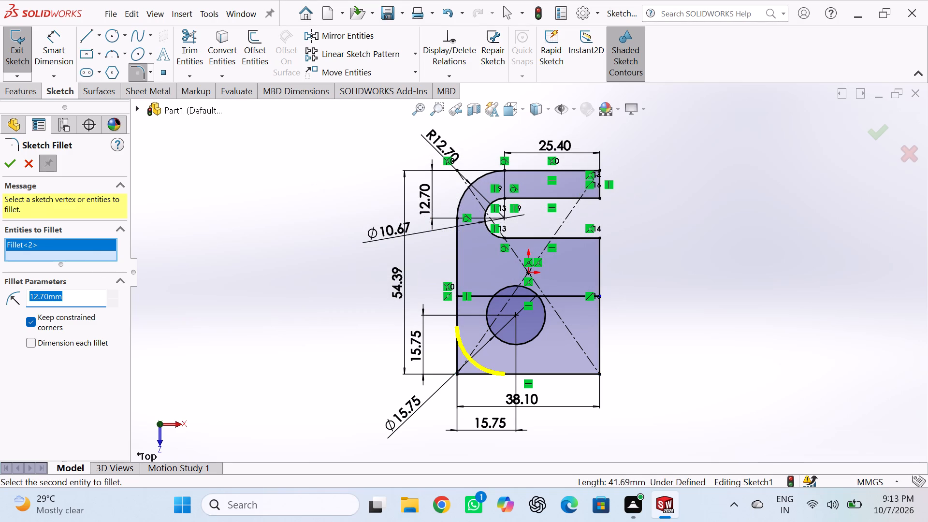
text(15)
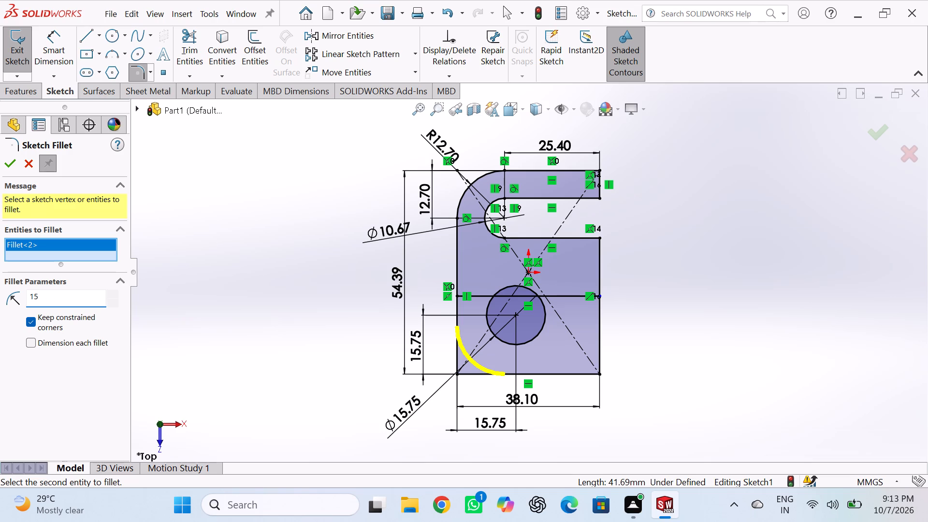
key(period)
key(7)
key(4)
key(8)
click(10, 161)
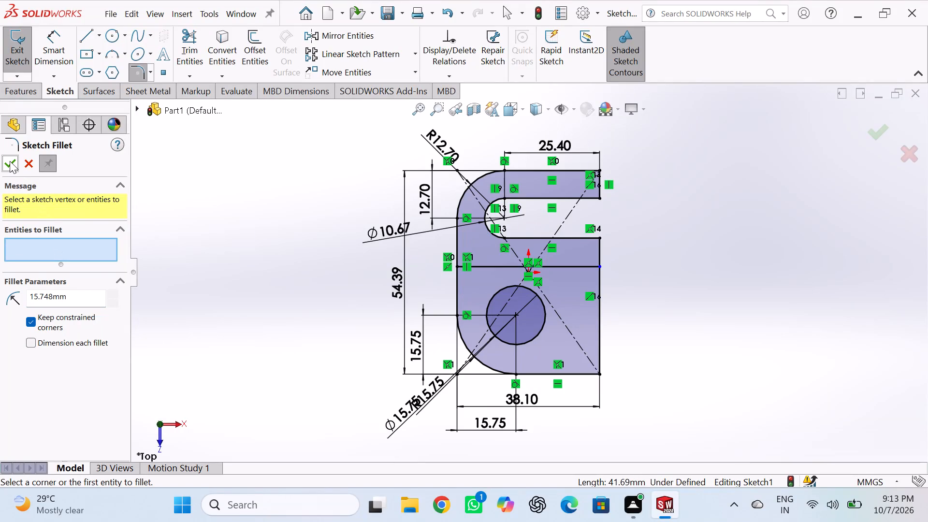
click(10, 161)
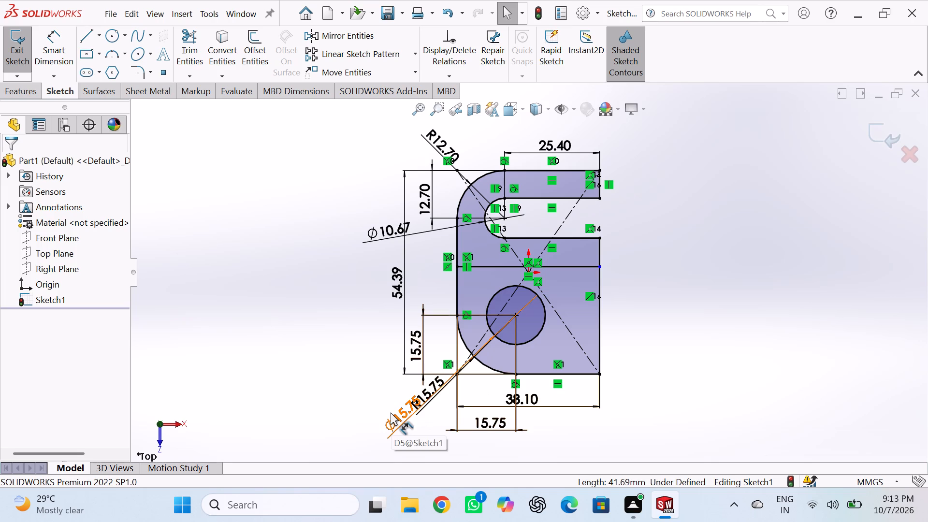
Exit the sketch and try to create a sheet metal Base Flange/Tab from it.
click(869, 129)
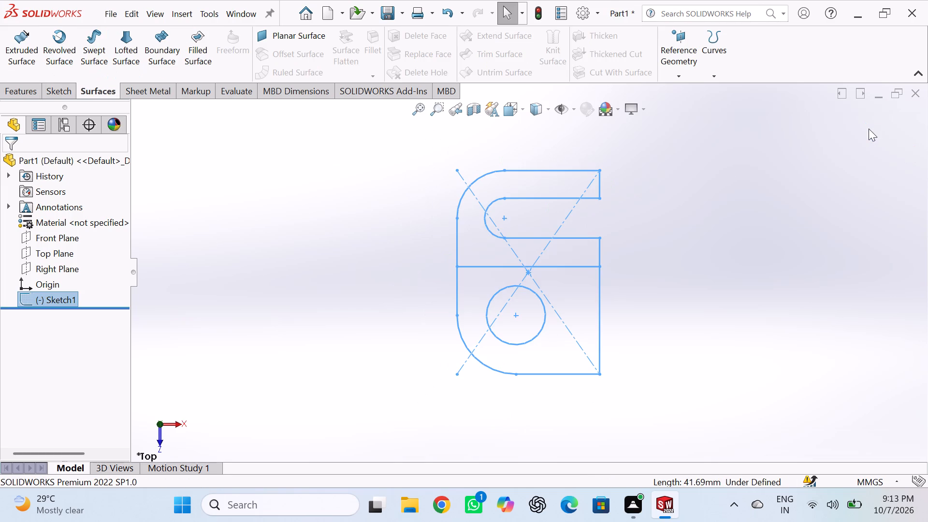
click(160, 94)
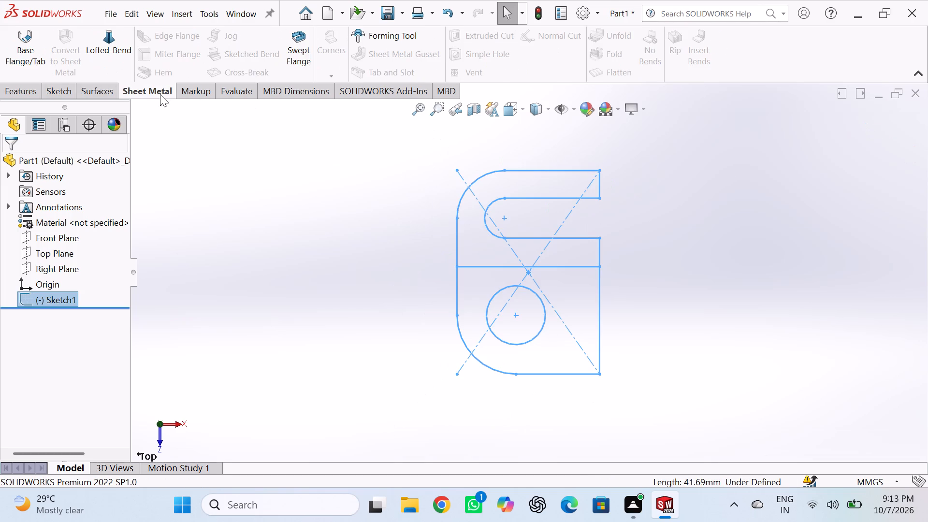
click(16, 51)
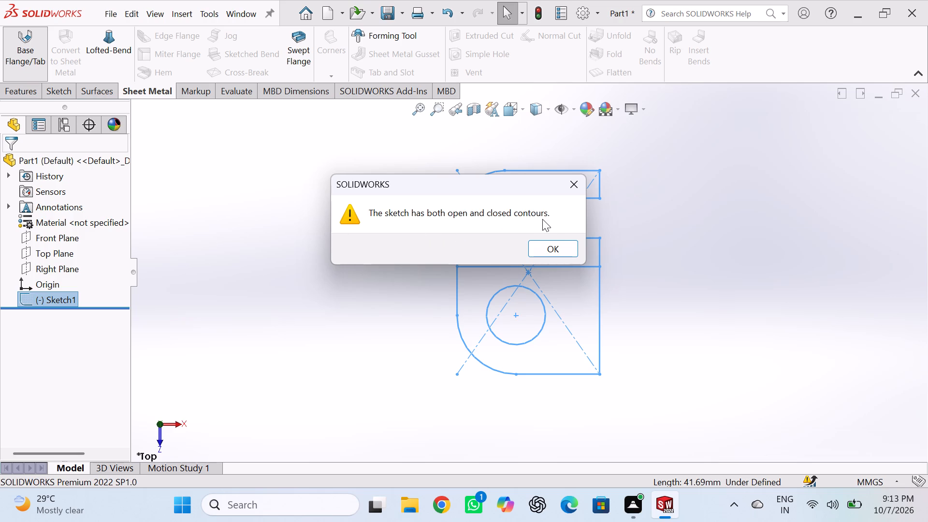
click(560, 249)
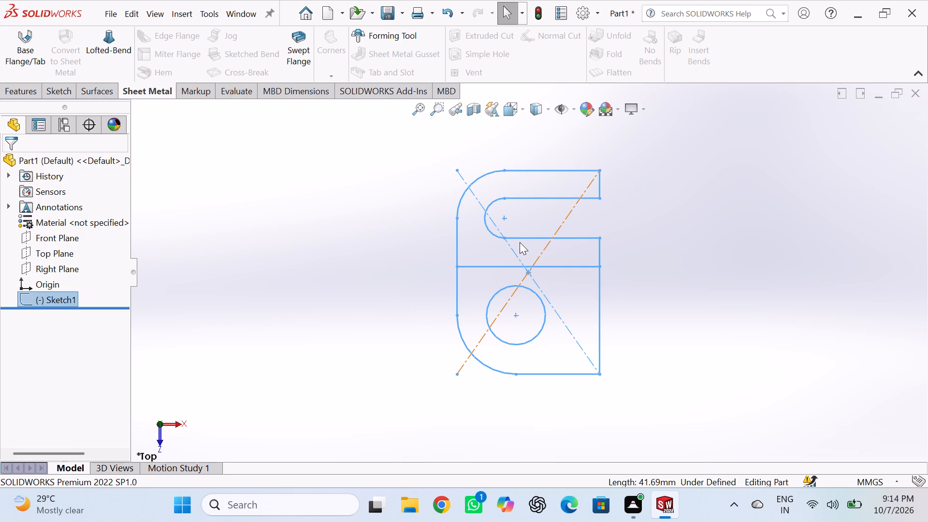
Return to editing the sketch and delete the full-width horizontal line between the slot and the circular hole.
key(ctrl+z)
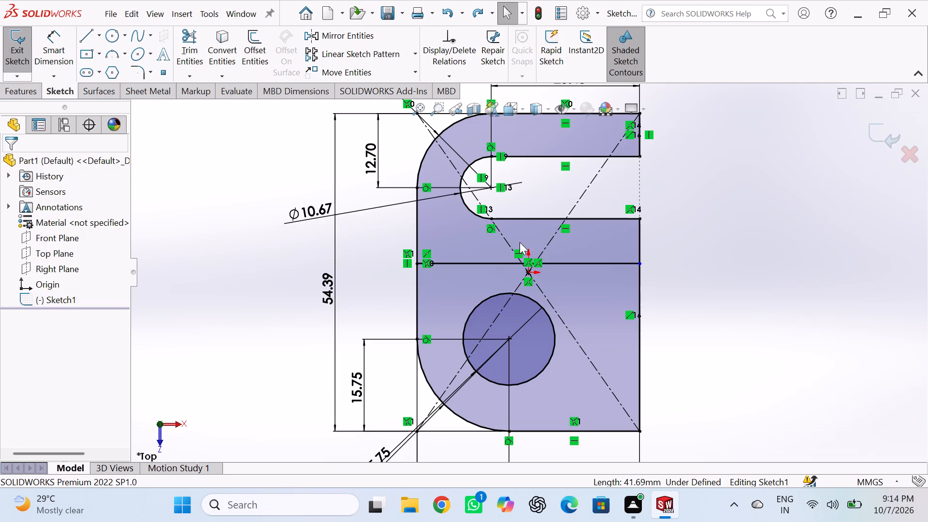
click(477, 262)
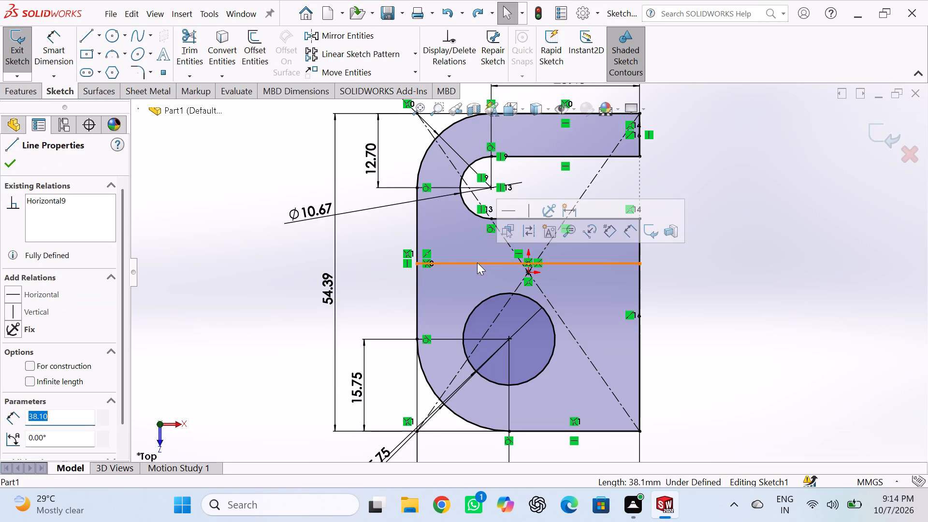
key(Delete)
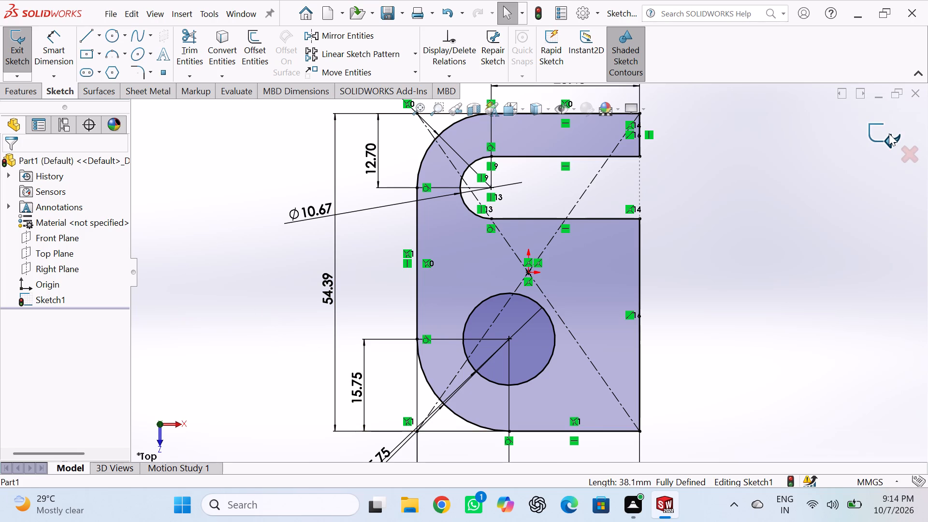
scroll(757, 205, up, 2)
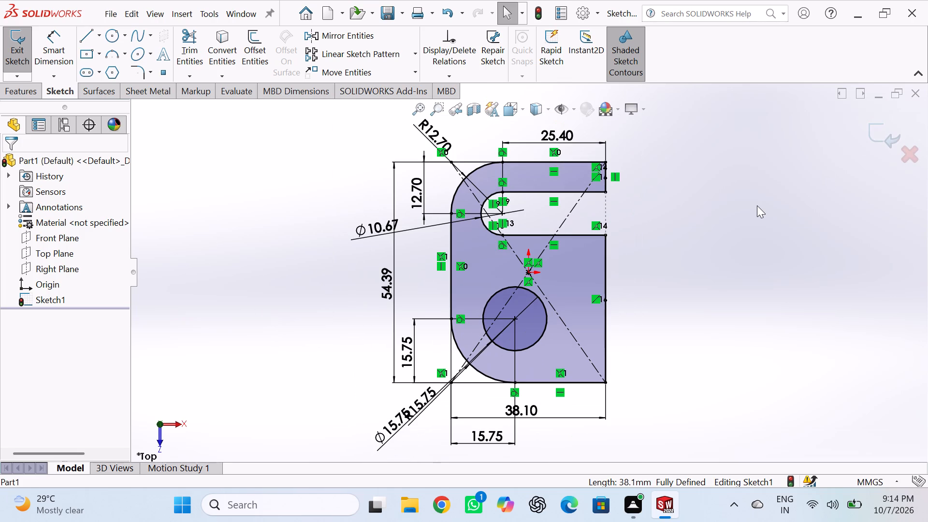
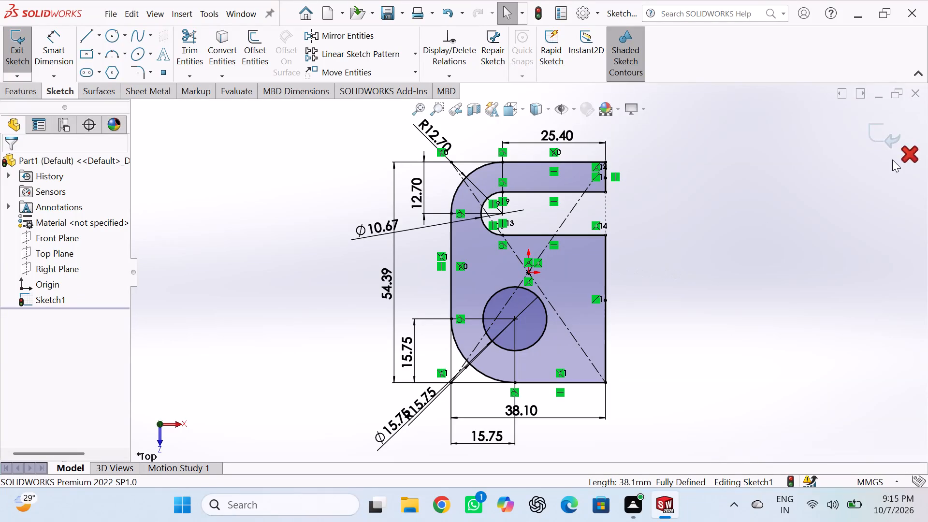
Exit the sketch and create a sheet metal Base Flange/Tab from it with a thickness of 1.524 mm.
click(883, 131)
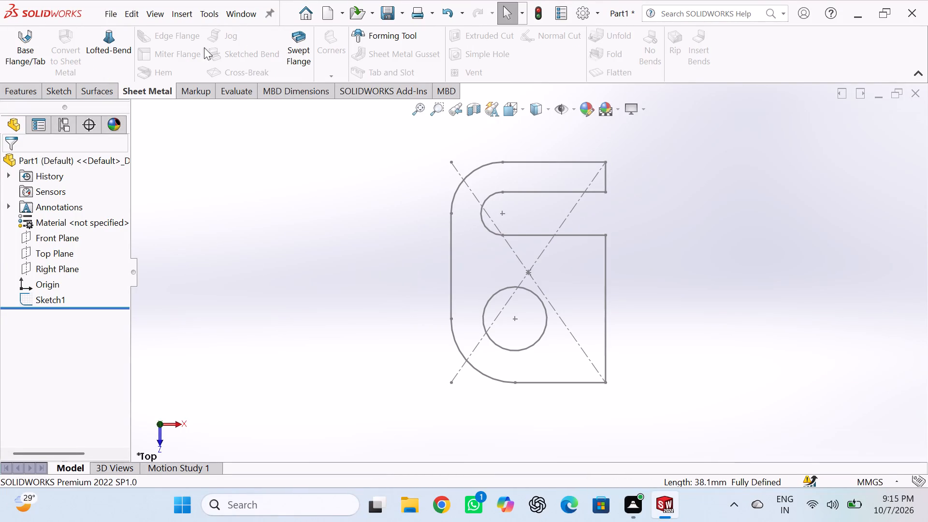
click(19, 39)
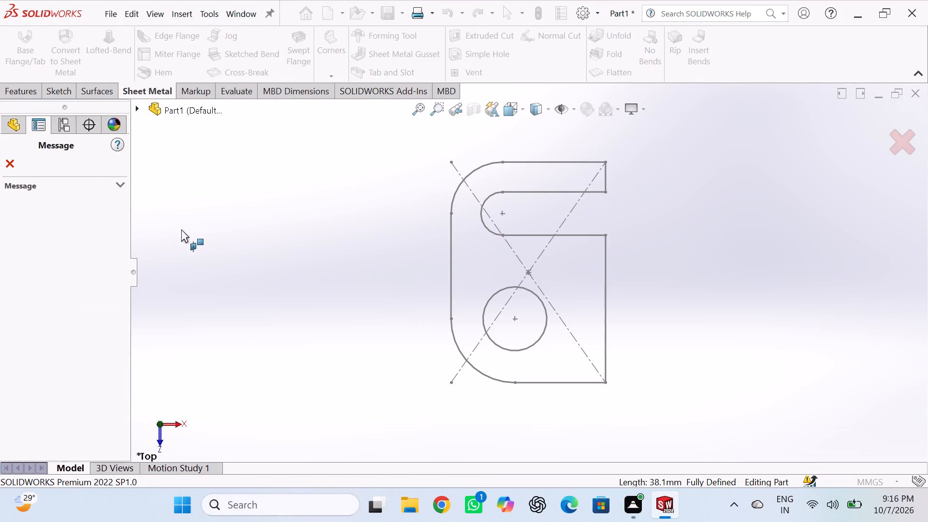
click(451, 241)
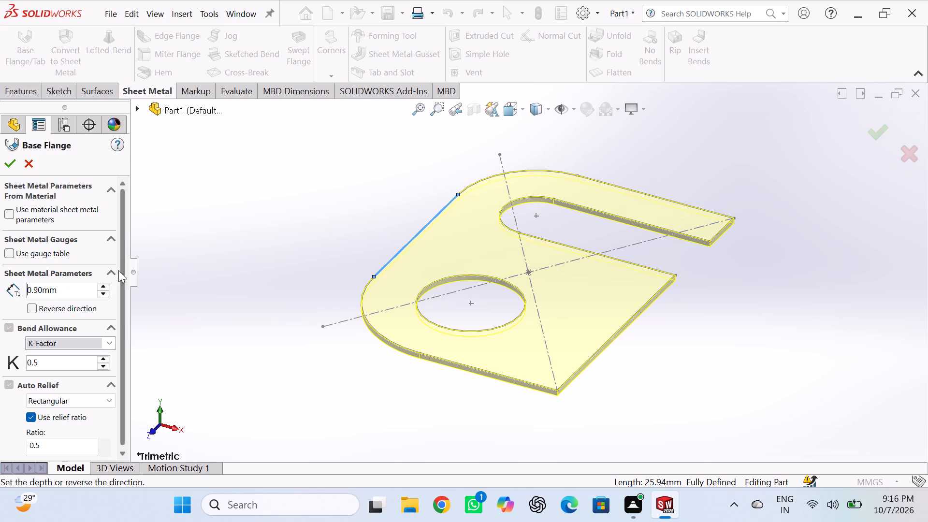
scroll(125, 263, down, 5)
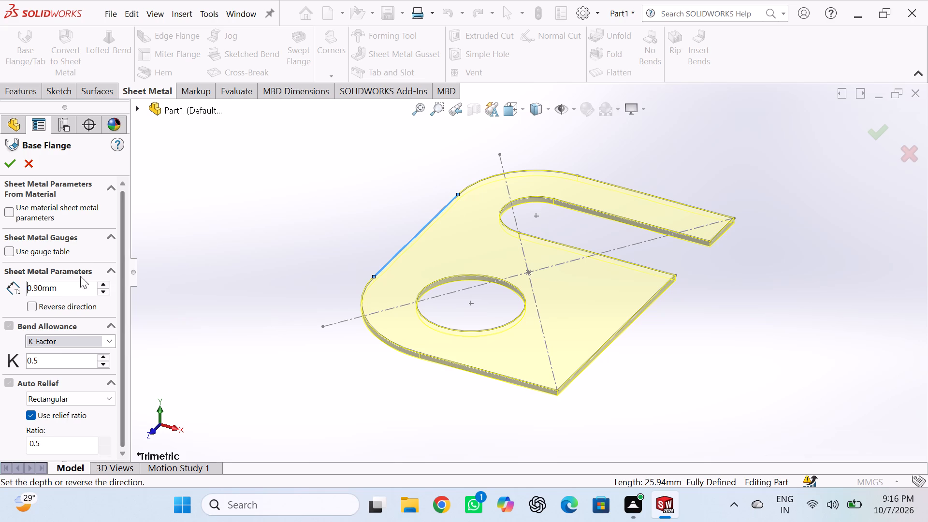
double_click(59, 289)
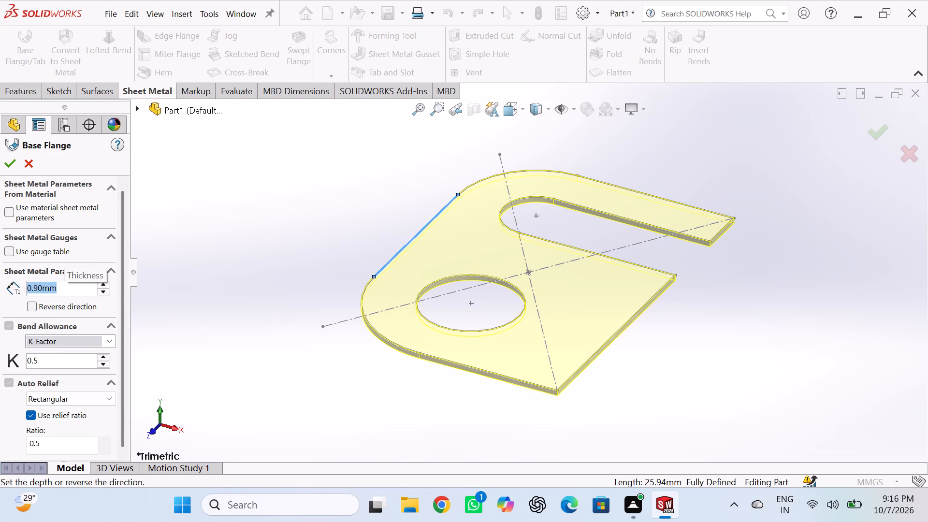
text(1.)
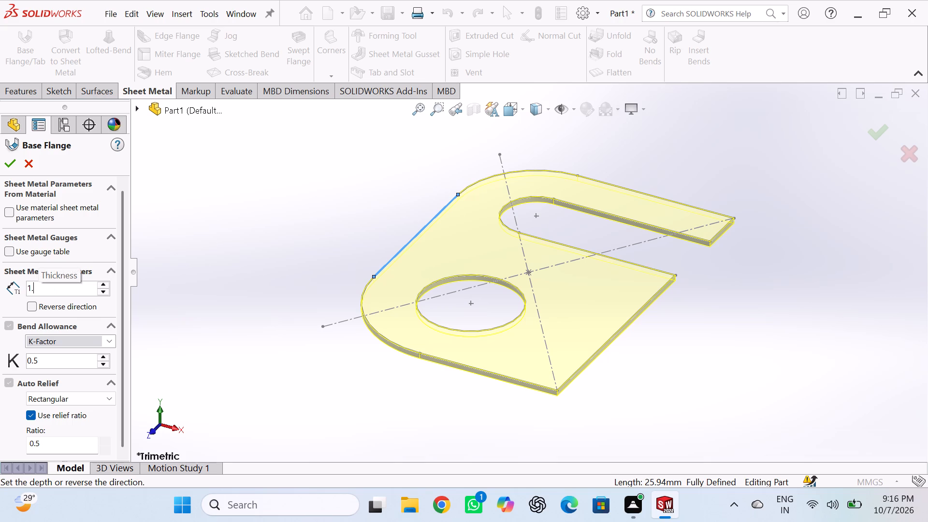
key(5)
key(2)
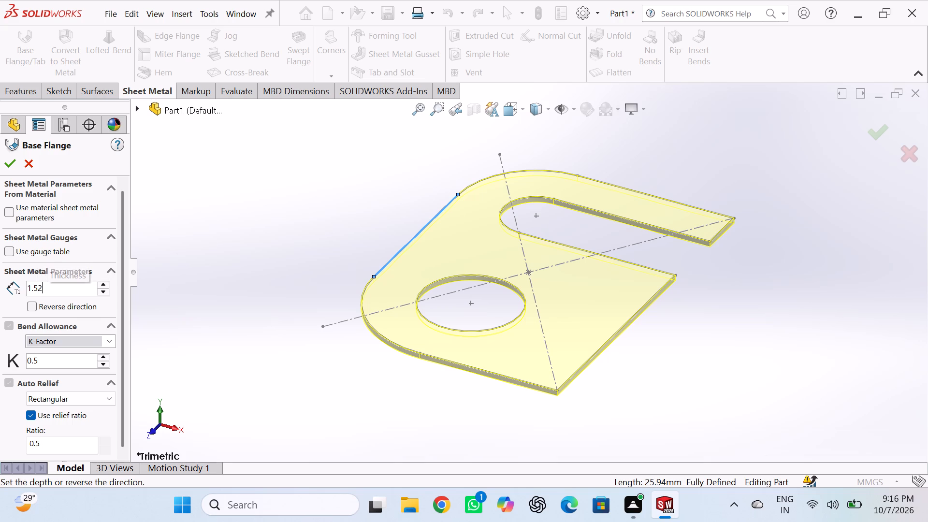
key(4)
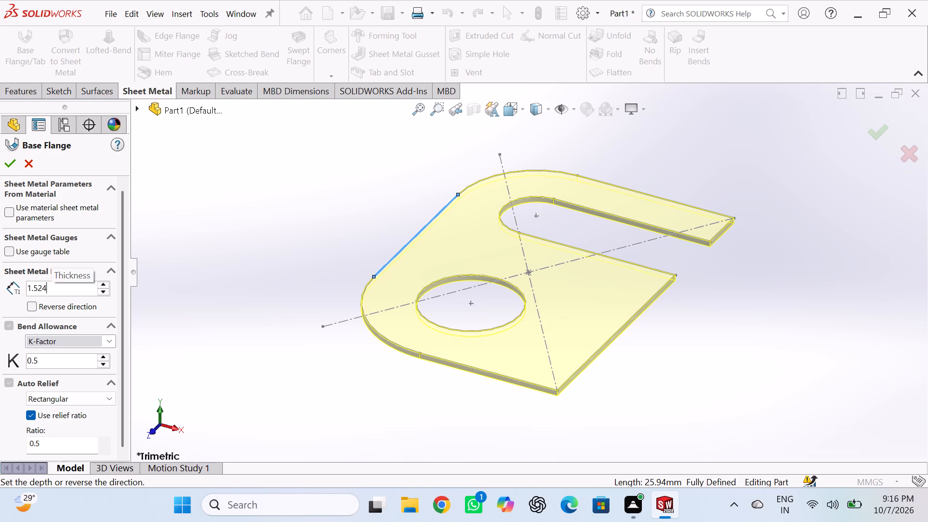
click(8, 163)
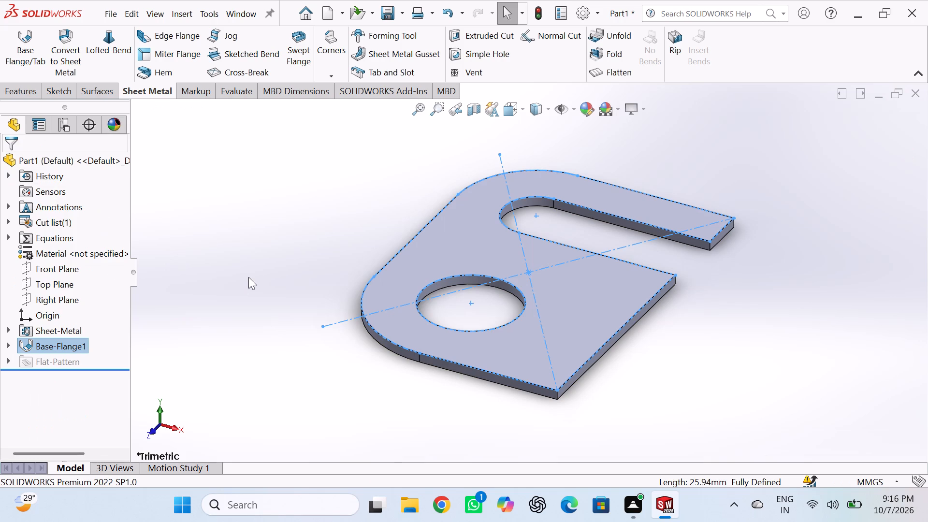
Start a new sketch on the flat upper face of the base flange.
click(248, 277)
middle_drag(241, 254, 253, 323)
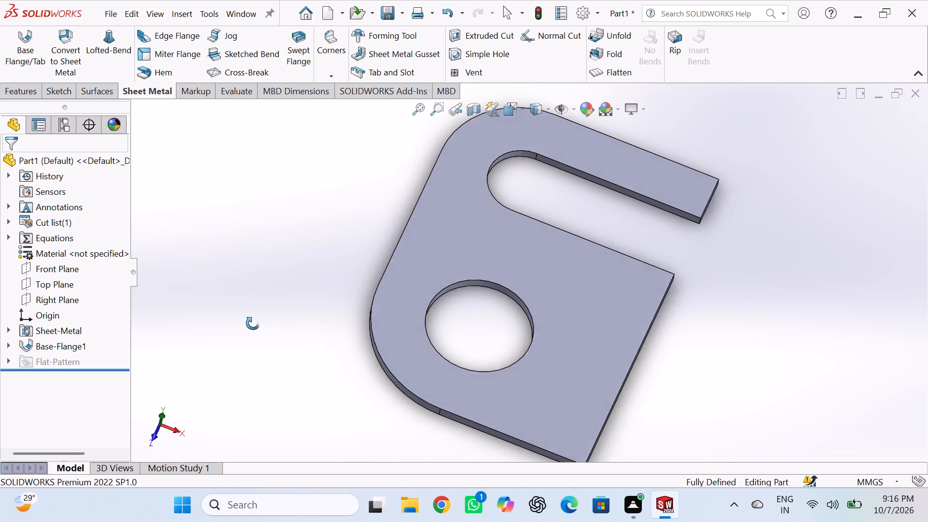
middle_drag(253, 323, 275, 370)
click(434, 284)
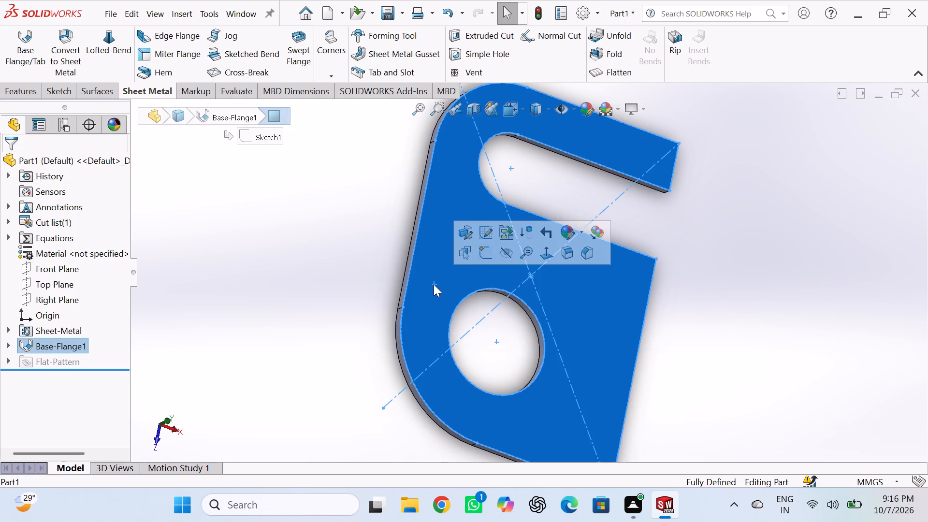
click(488, 252)
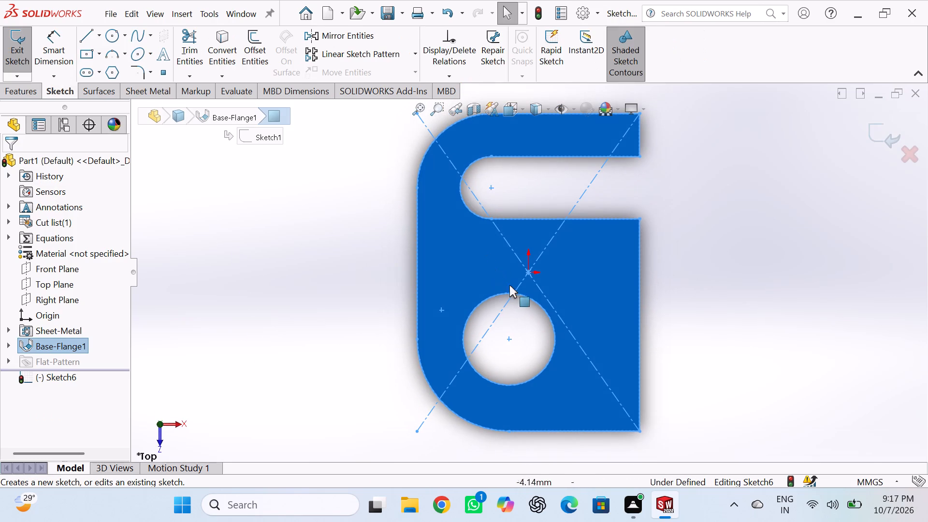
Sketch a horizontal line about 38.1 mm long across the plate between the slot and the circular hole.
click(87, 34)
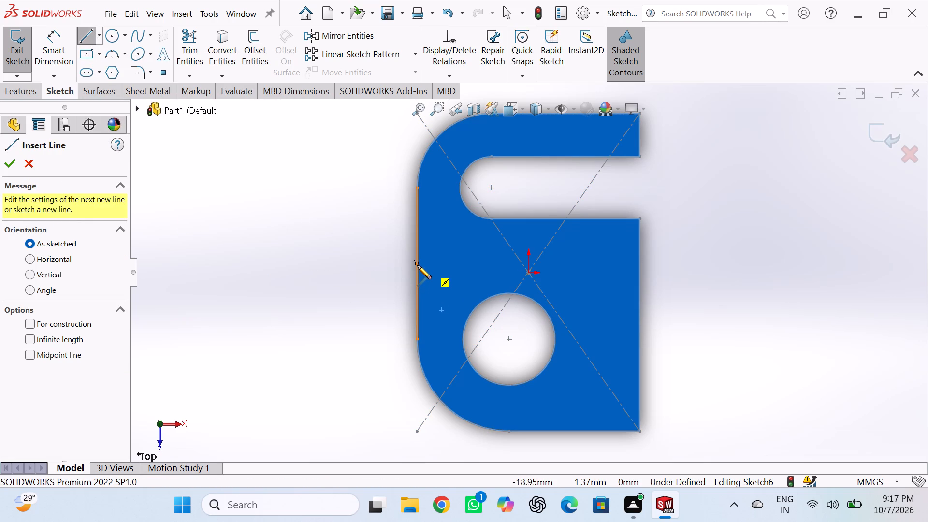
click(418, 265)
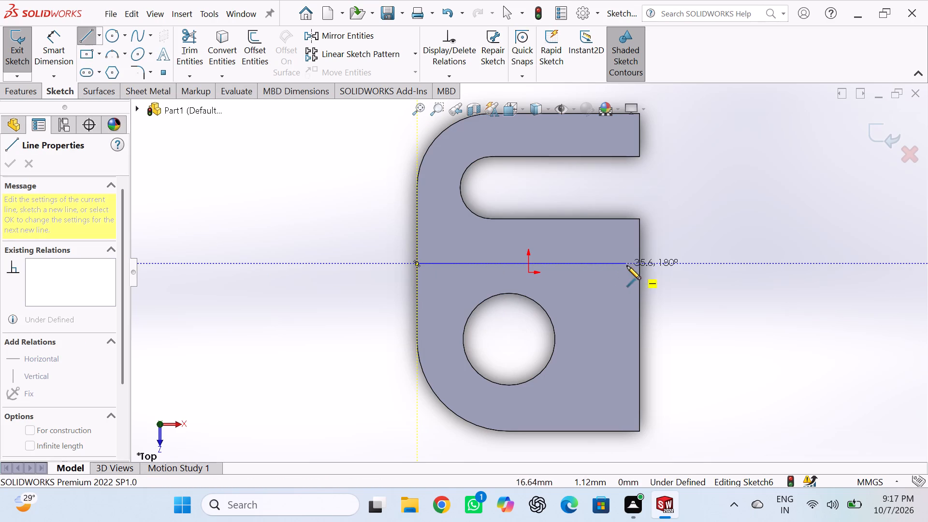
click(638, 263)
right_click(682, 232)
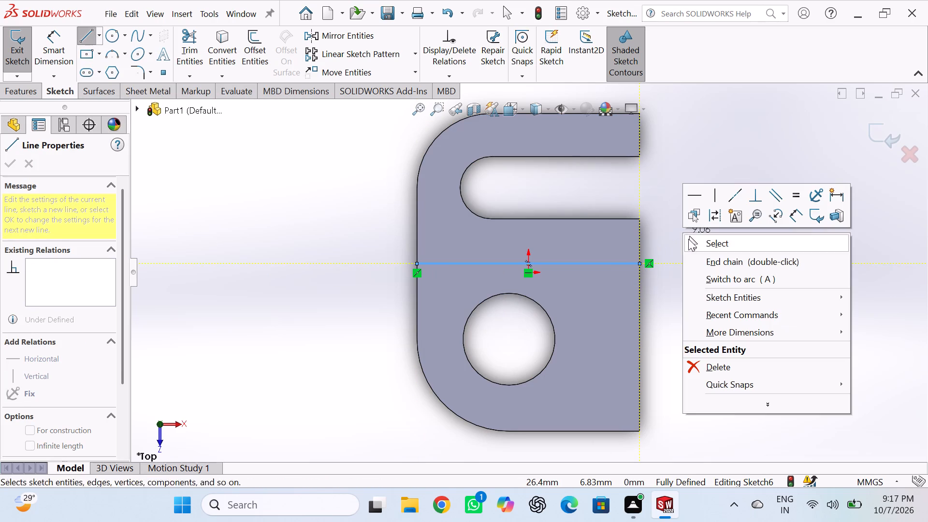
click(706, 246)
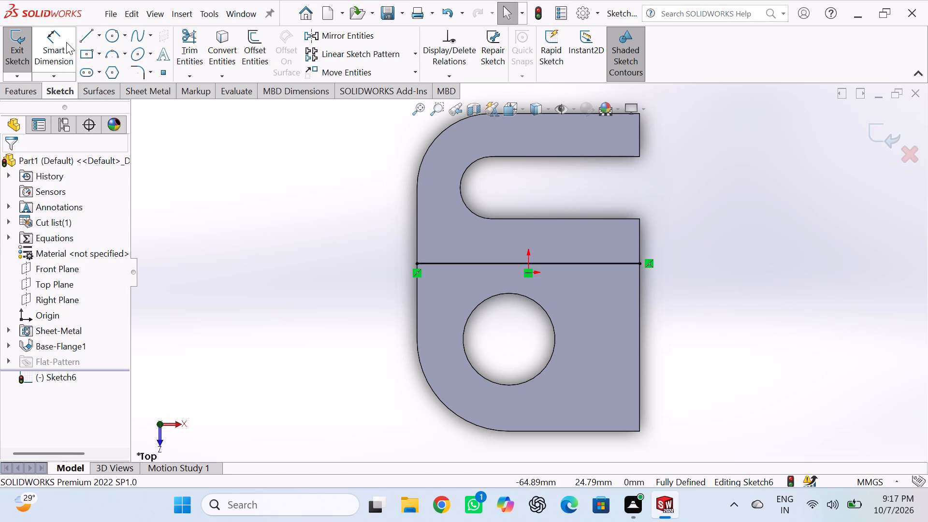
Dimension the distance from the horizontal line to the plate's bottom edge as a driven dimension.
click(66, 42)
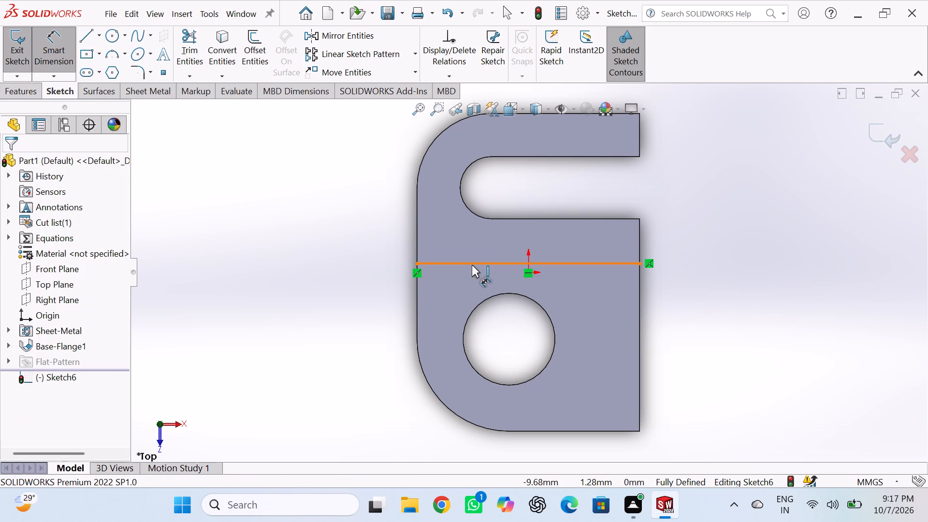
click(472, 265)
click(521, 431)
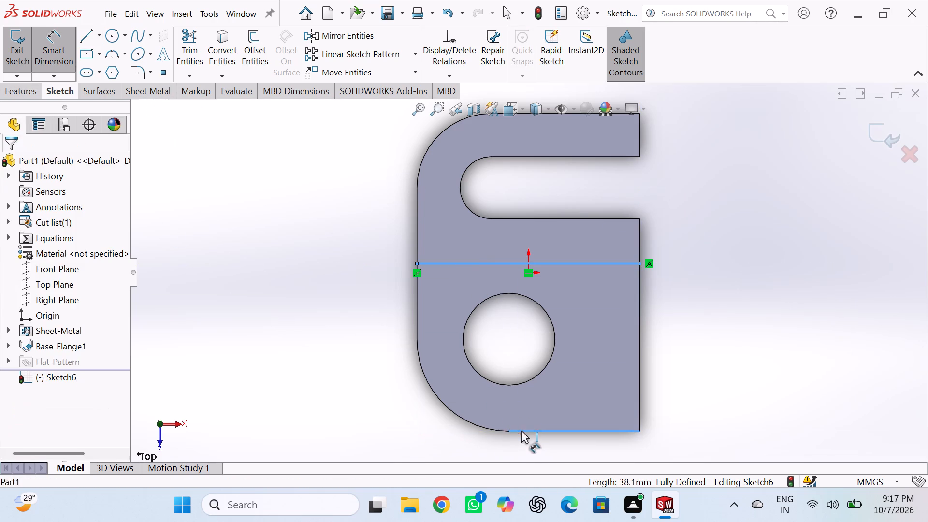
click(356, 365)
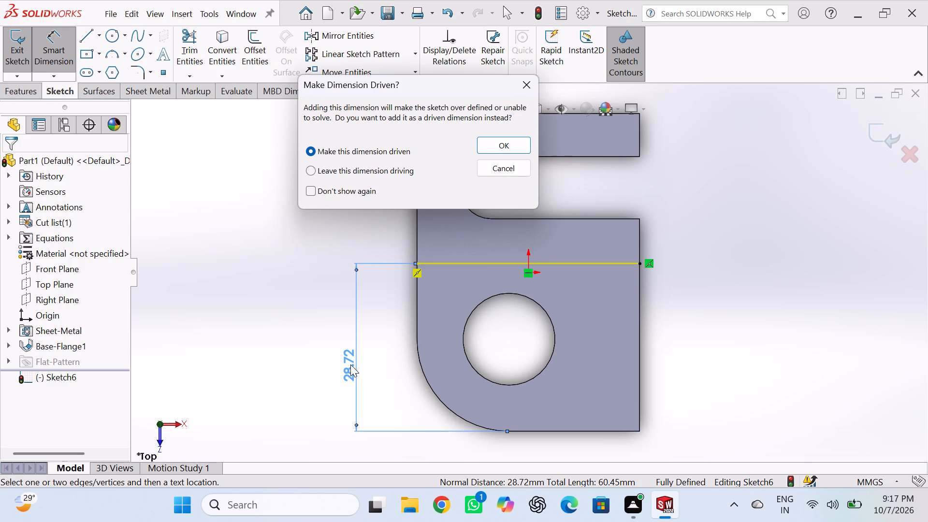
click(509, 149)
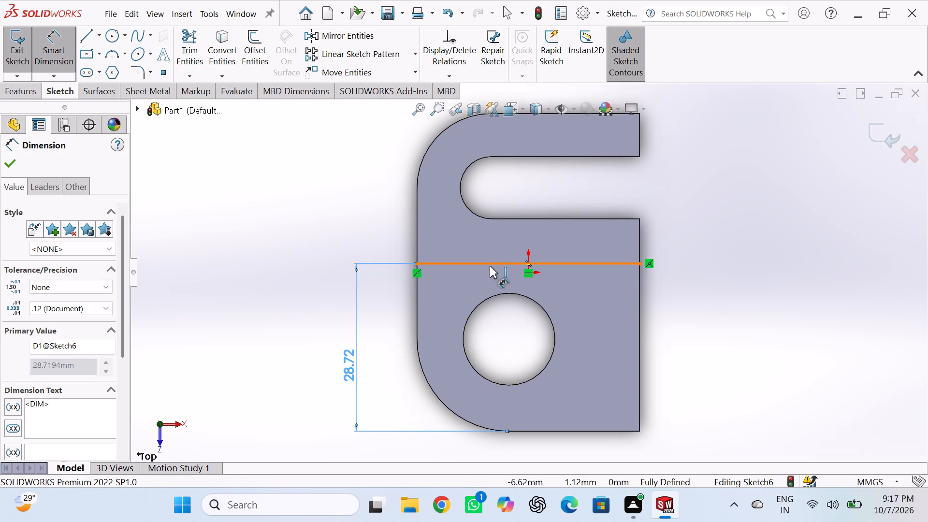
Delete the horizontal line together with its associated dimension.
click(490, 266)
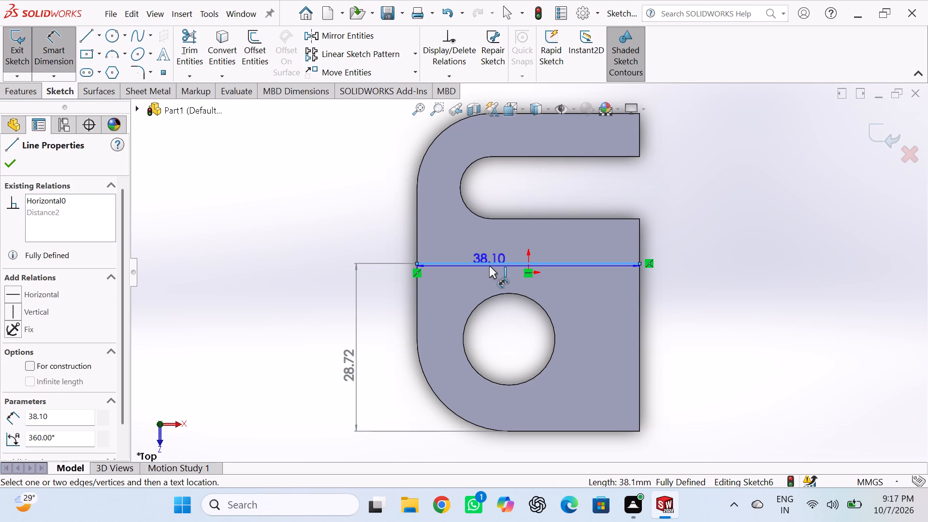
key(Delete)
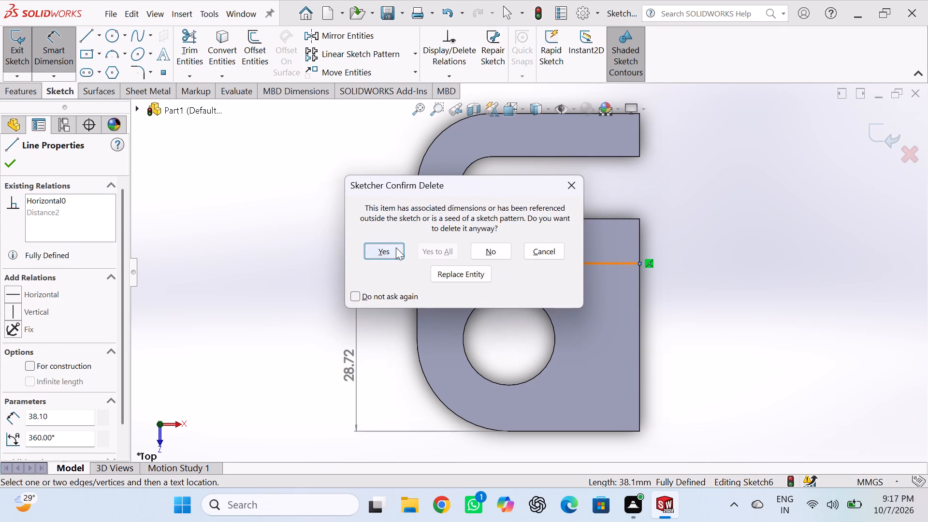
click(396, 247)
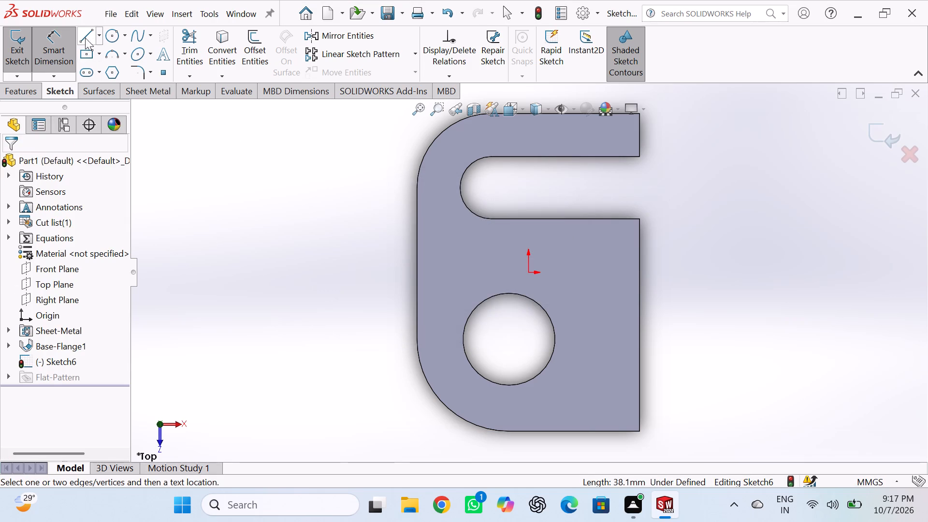
Sketch a new horizontal line about 38.1 mm long from the plate's left edge to its right edge, between slot and hole.
click(88, 34)
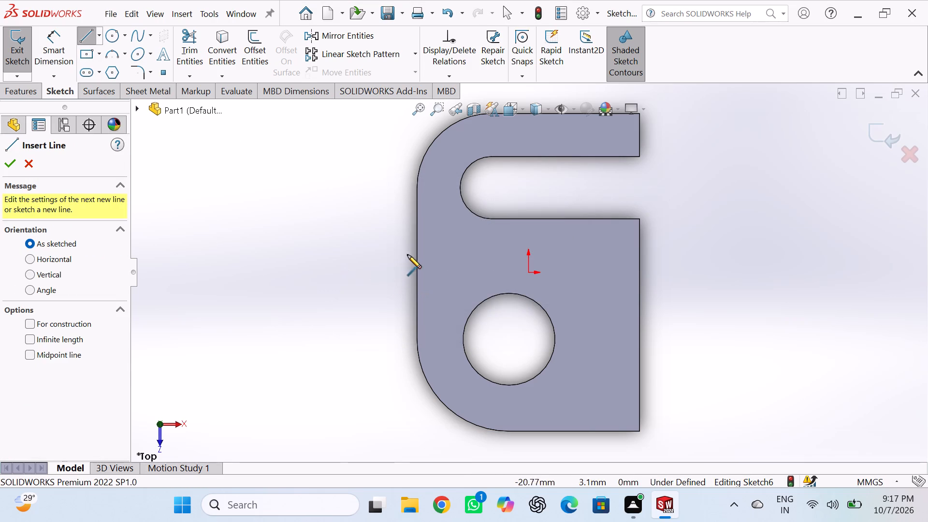
click(418, 257)
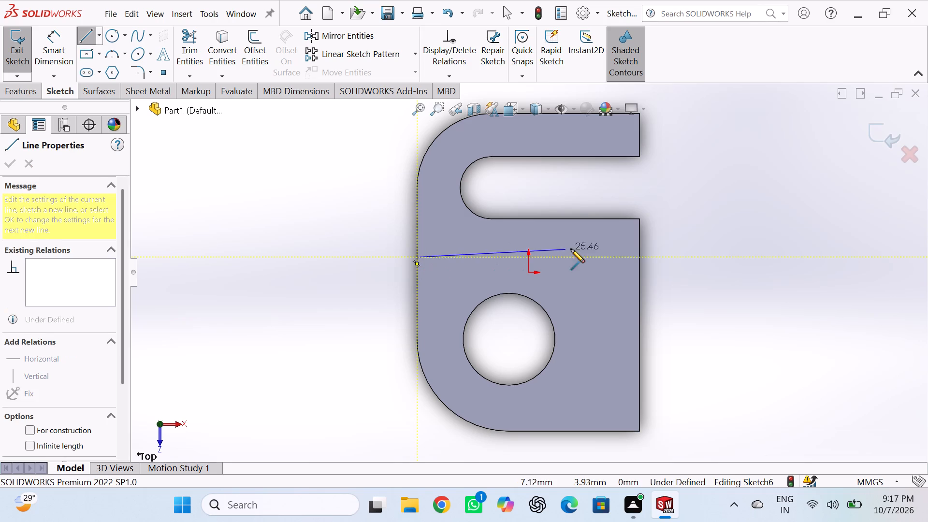
click(640, 256)
right_click(717, 232)
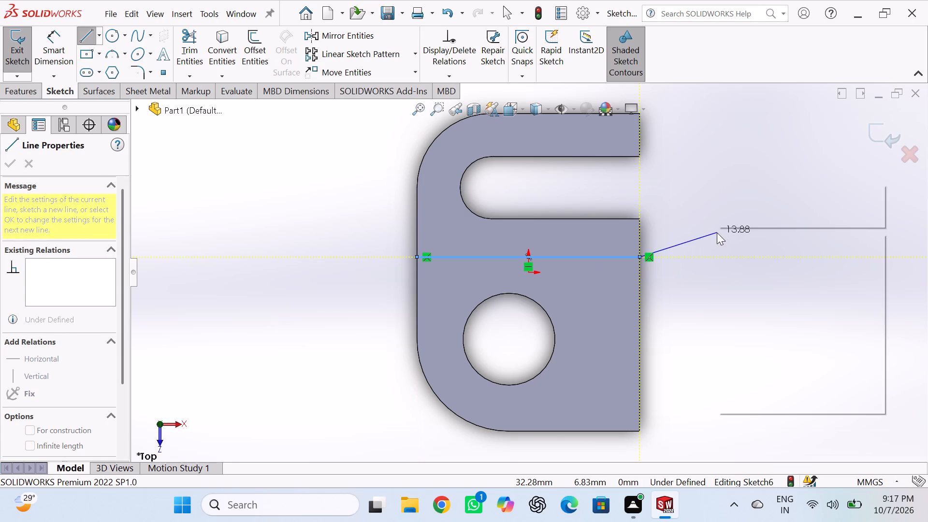
click(726, 240)
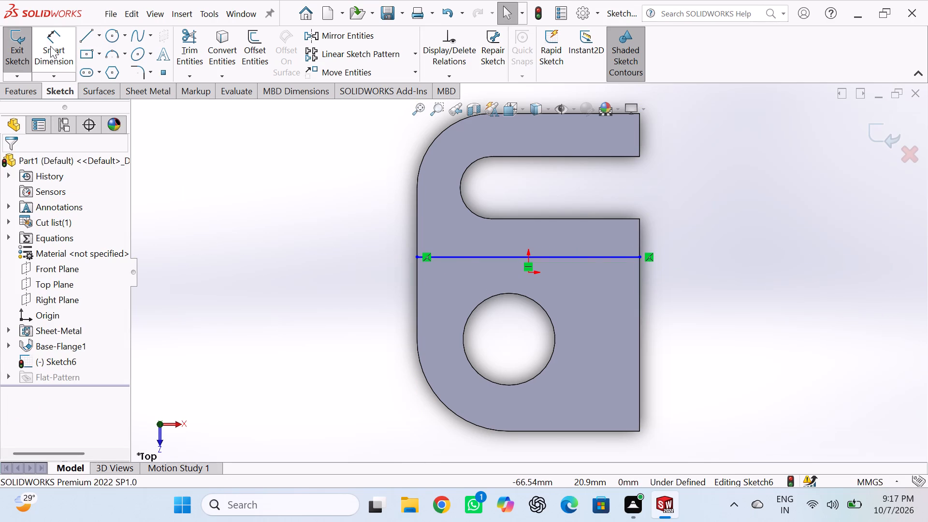
Dimension the horizontal line at 27.1954 mm from the plate's bottom edge.
click(52, 45)
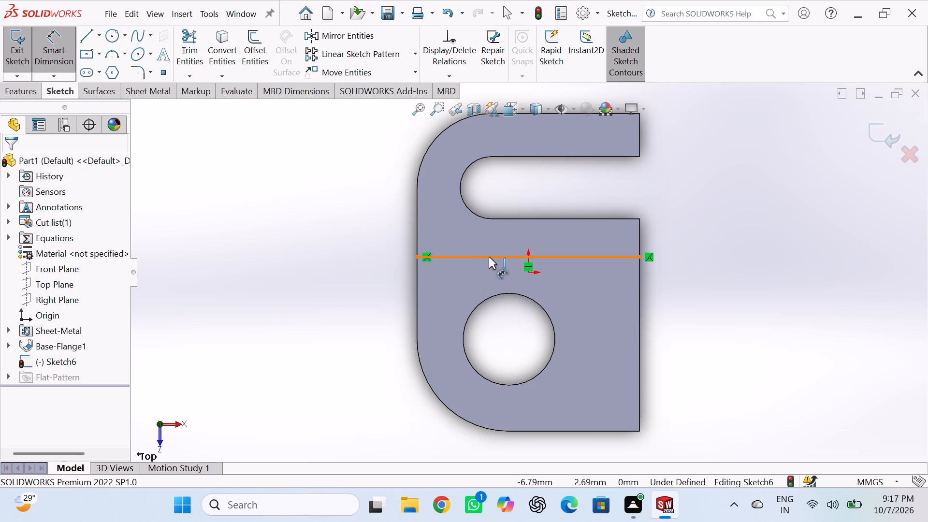
click(490, 256)
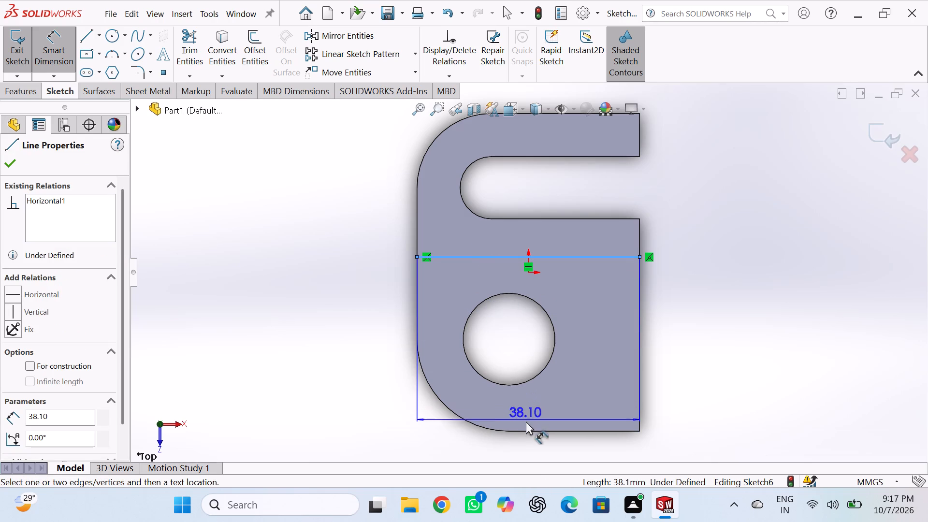
click(530, 433)
click(336, 371)
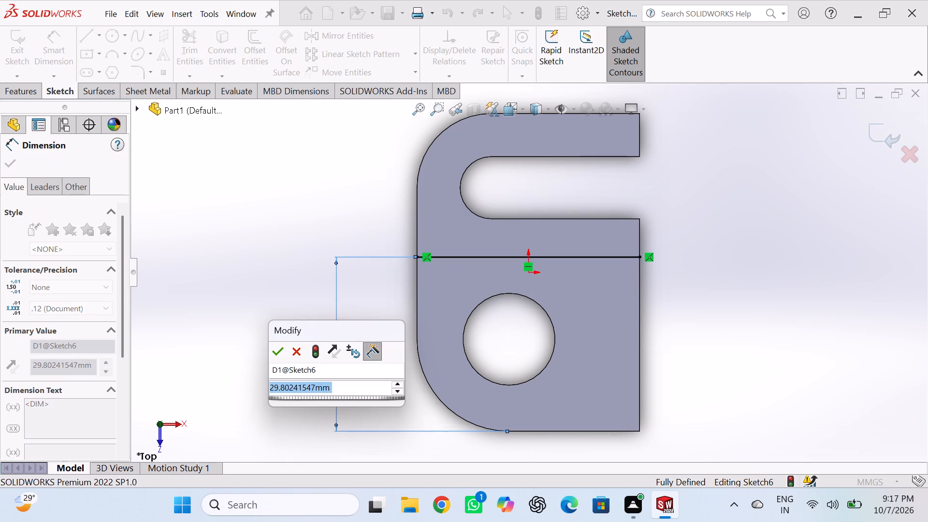
text(27)
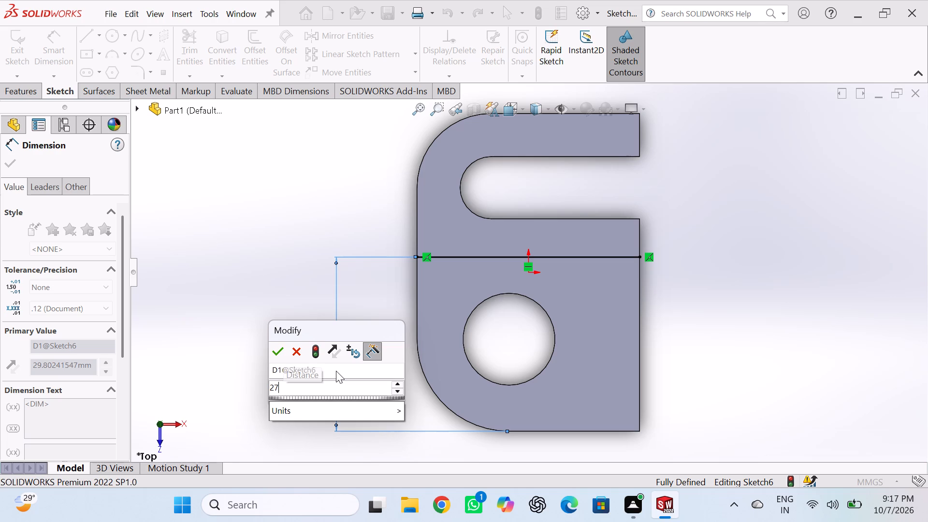
key(period)
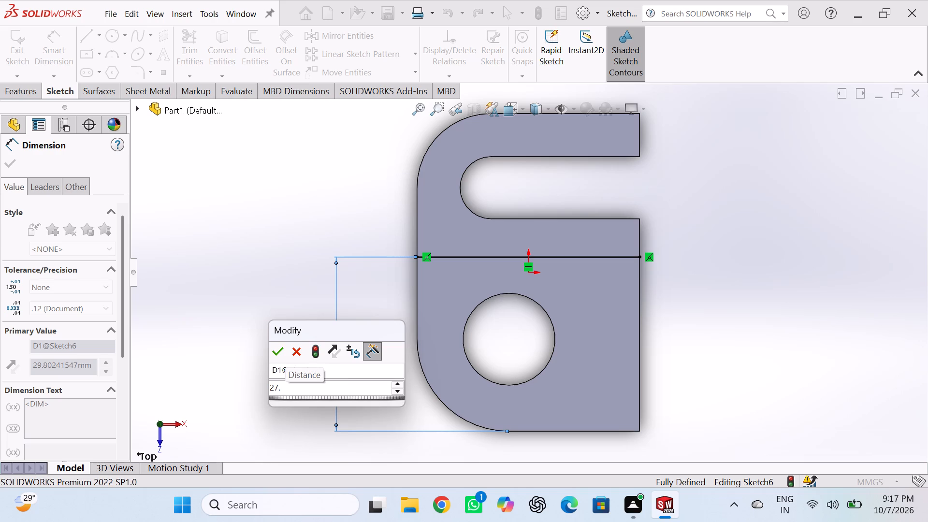
key(1)
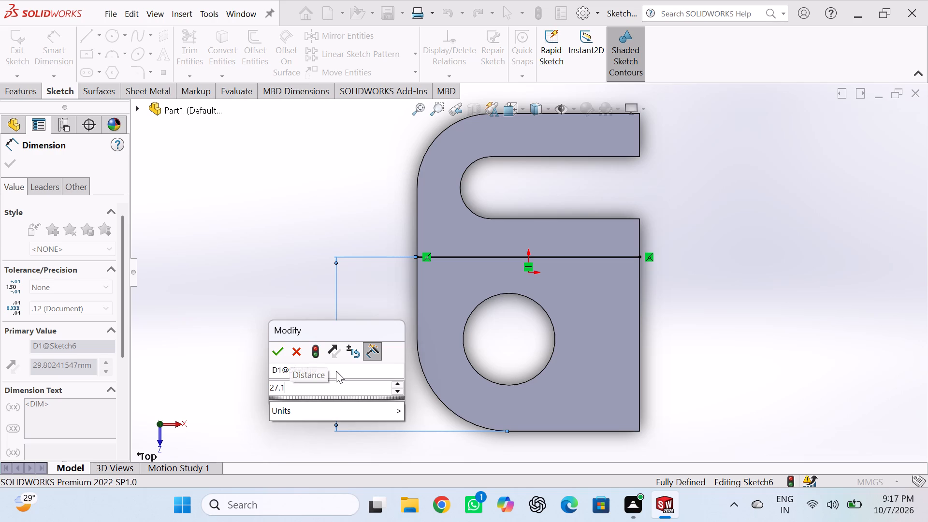
key(9)
text(54)
key(Return)
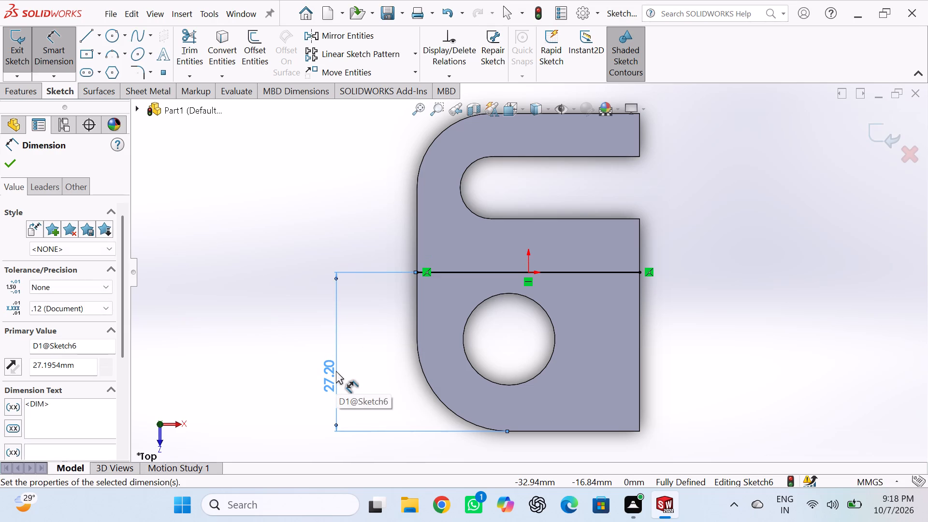
Open the horizontal line's distance dimension for review, keep its value, and exit the sketch.
double_click(330, 373)
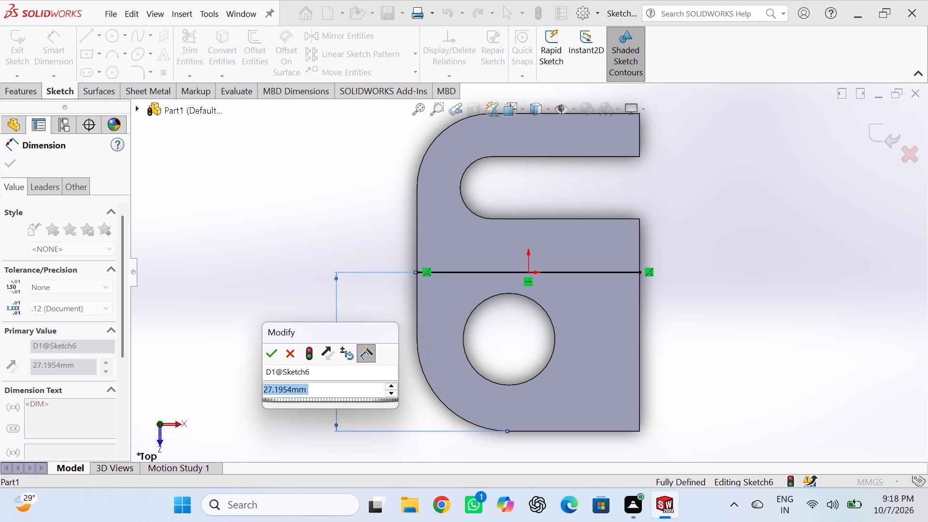
click(274, 355)
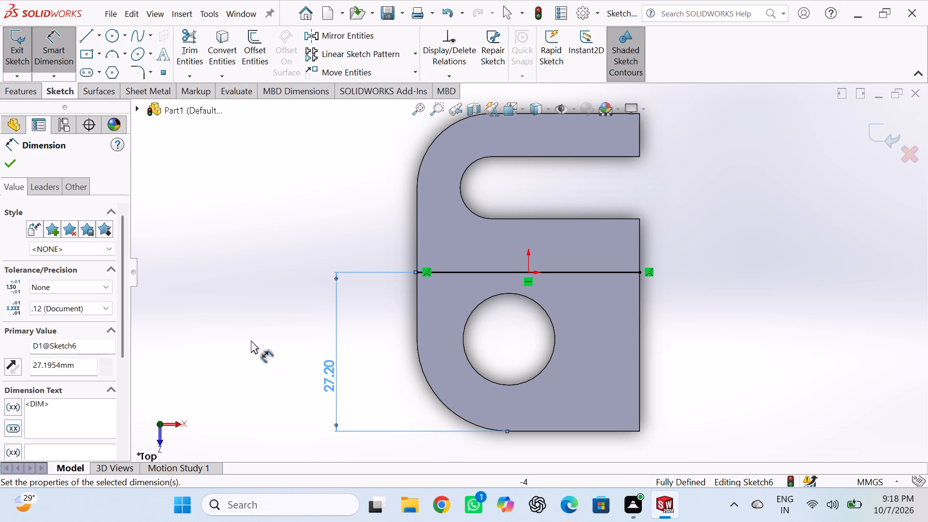
click(11, 160)
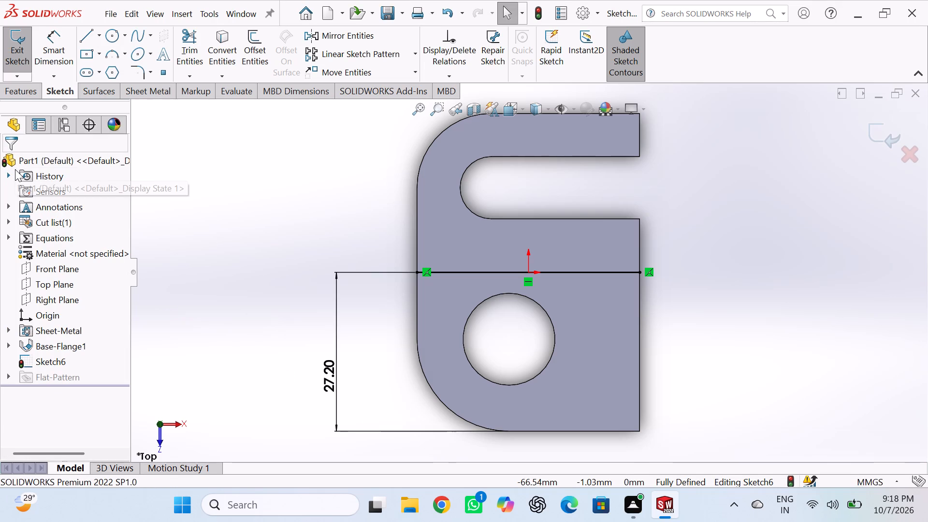
click(893, 132)
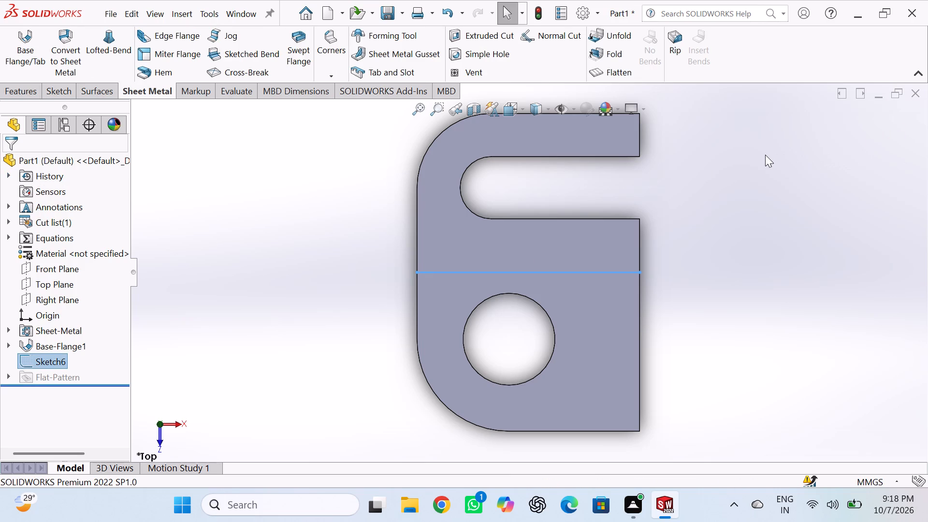
Create a 90-degree Sketched Bend along the line with a custom 1.52 mm radius, keeping the slotted portion of the plate fixed.
click(256, 56)
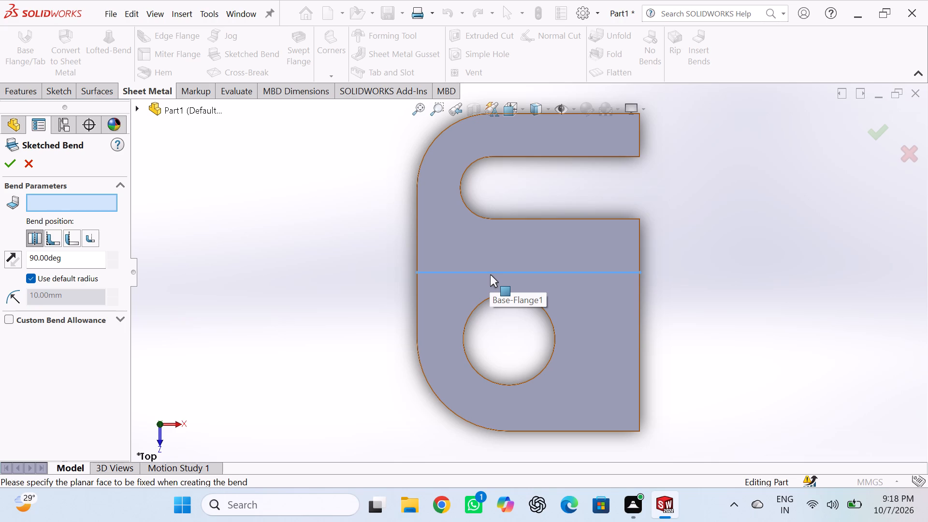
click(463, 245)
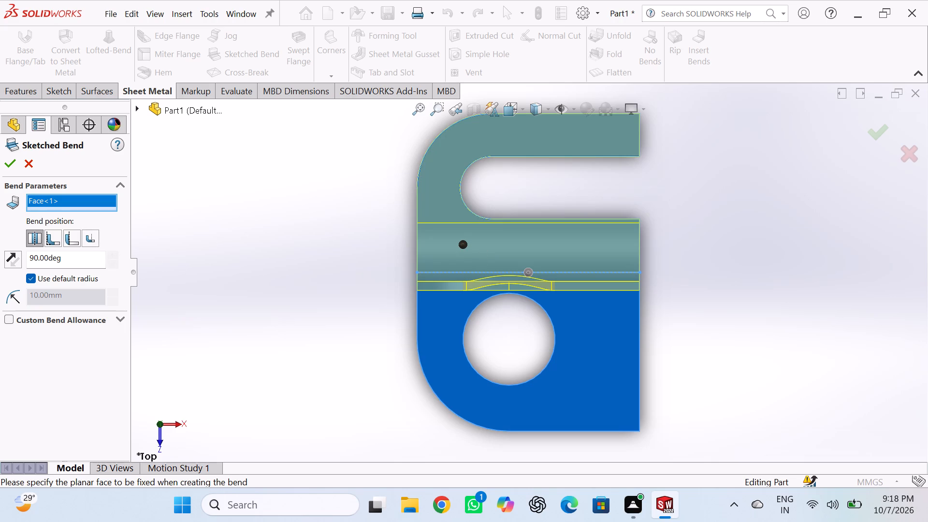
click(29, 279)
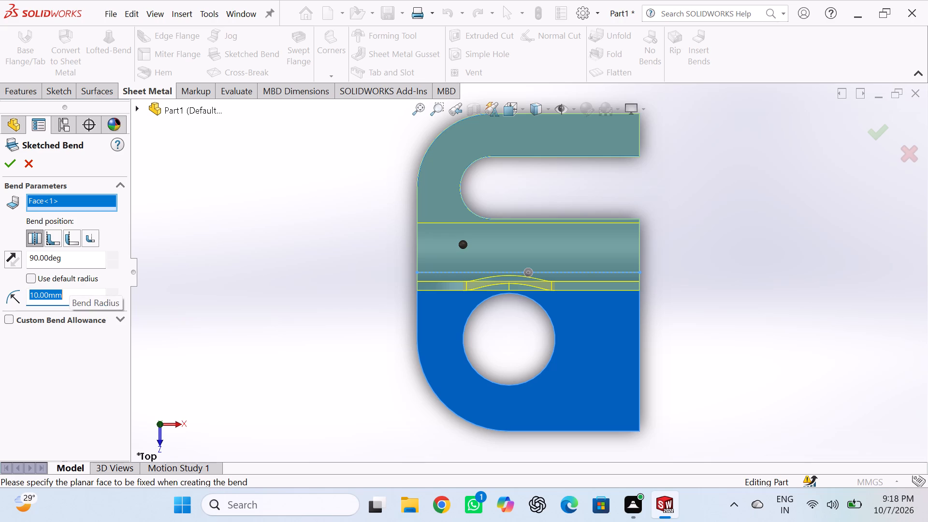
key(1)
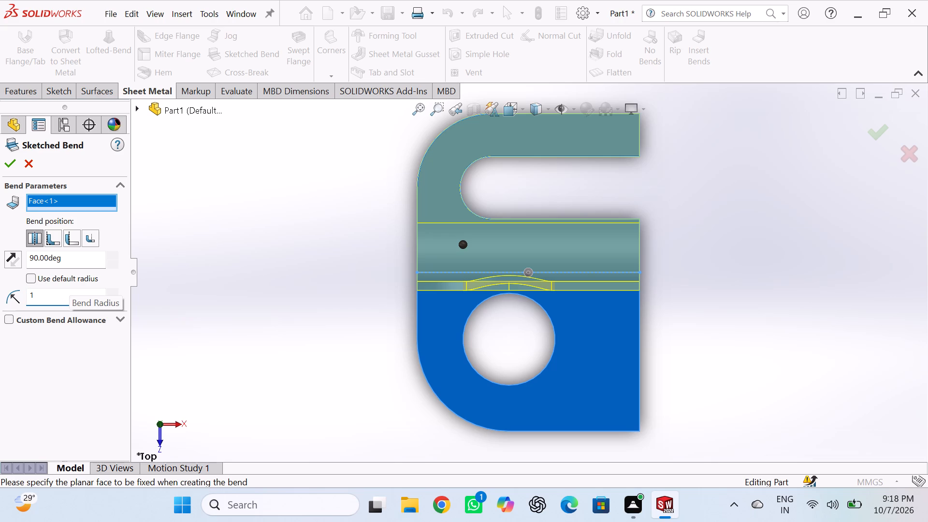
key(period)
text(52)
click(14, 167)
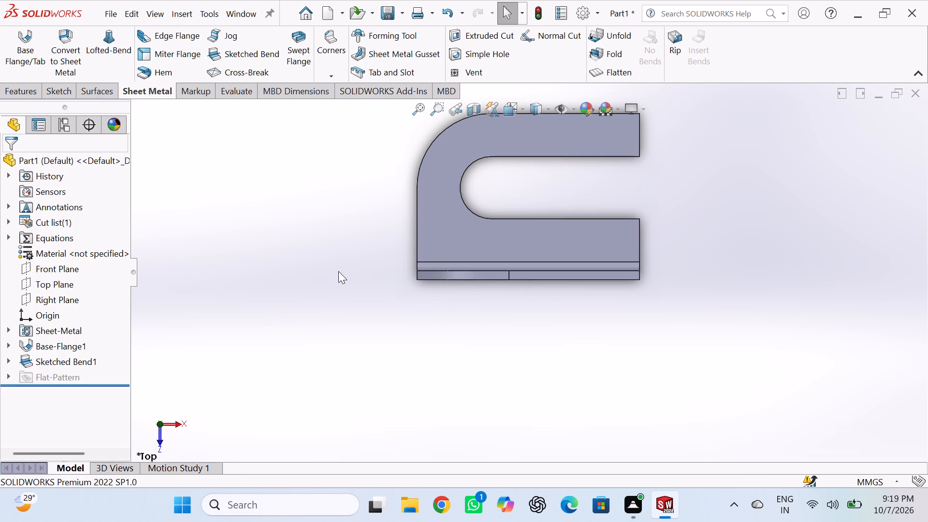
Examine the bent bracket from isometric and several other angles, checking the bend, slot and hole.
middle_drag(292, 283, 340, 343)
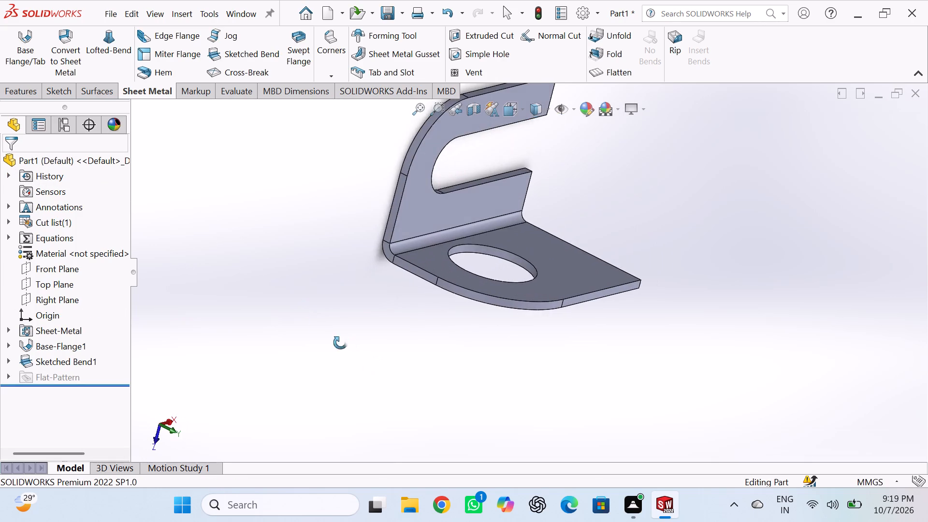
middle_drag(340, 343, 321, 340)
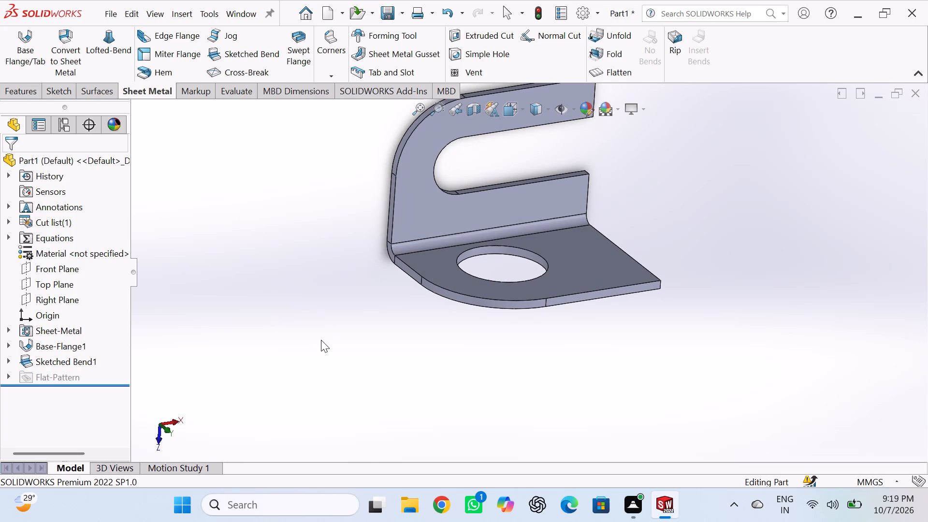
key(ctrl+7)
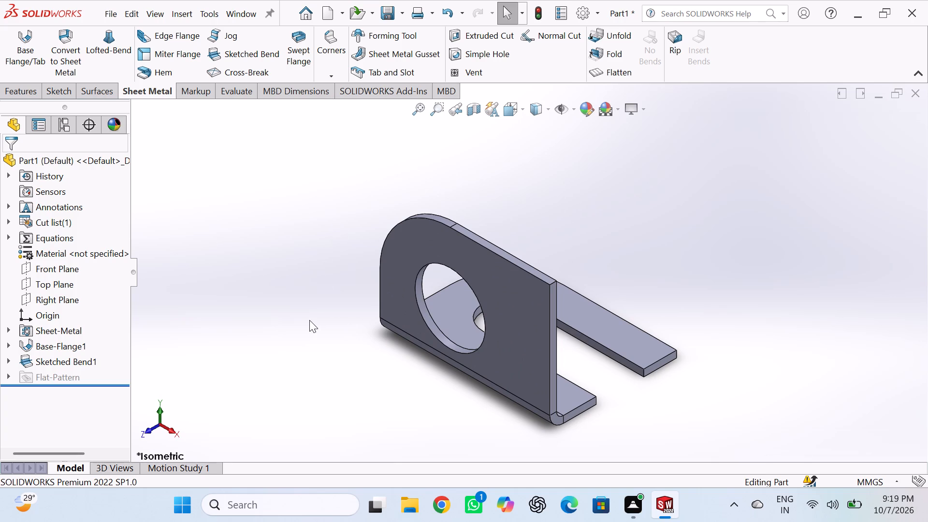
middle_drag(384, 264, 293, 315)
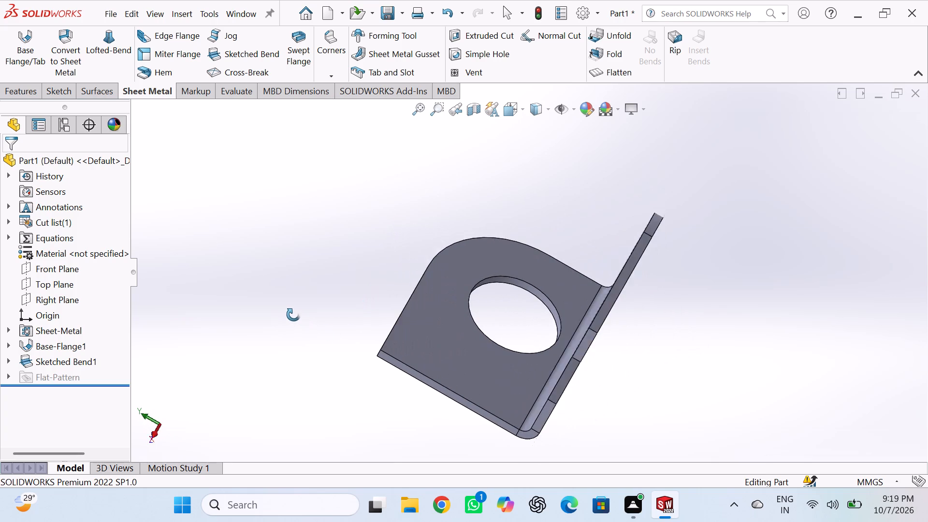
middle_drag(293, 315, 289, 313)
middle_drag(361, 342, 324, 288)
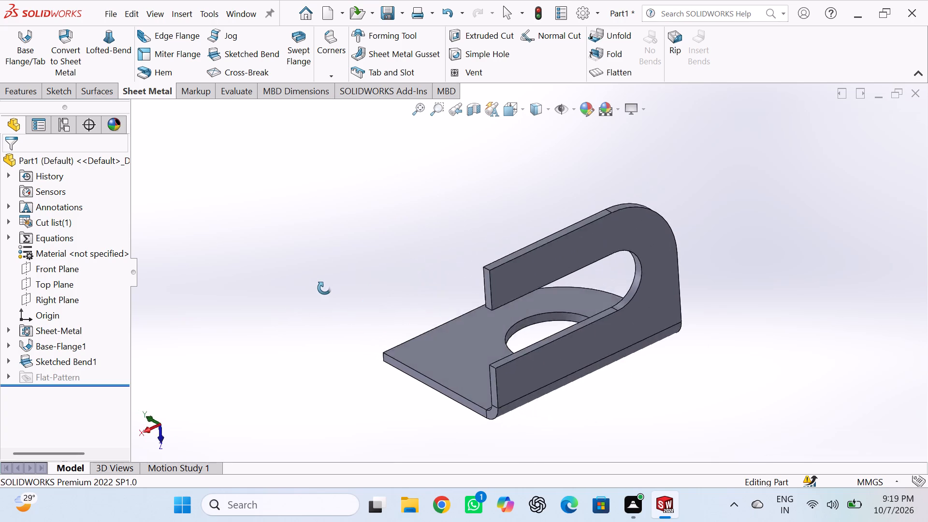
middle_drag(324, 288, 308, 263)
middle_drag(403, 355, 282, 355)
middle_drag(409, 328, 379, 341)
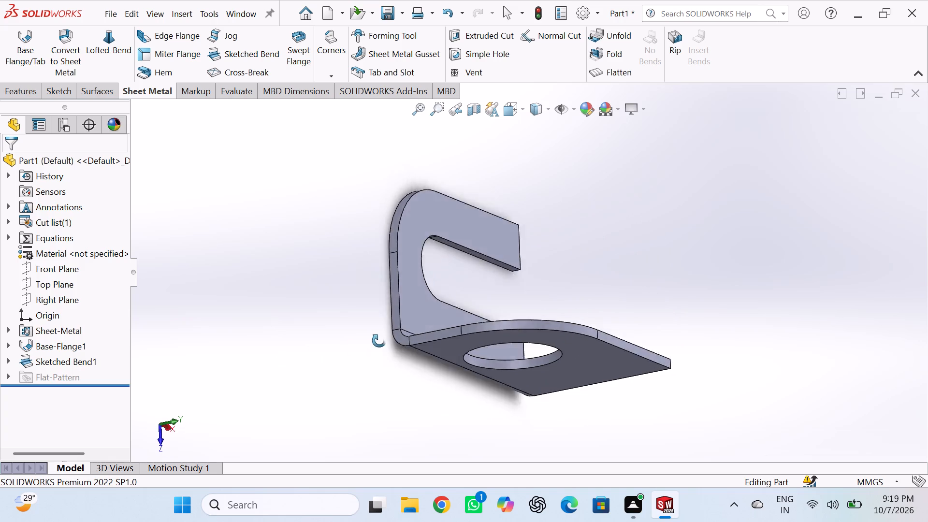
middle_drag(379, 341, 320, 367)
middle_drag(387, 270, 388, 368)
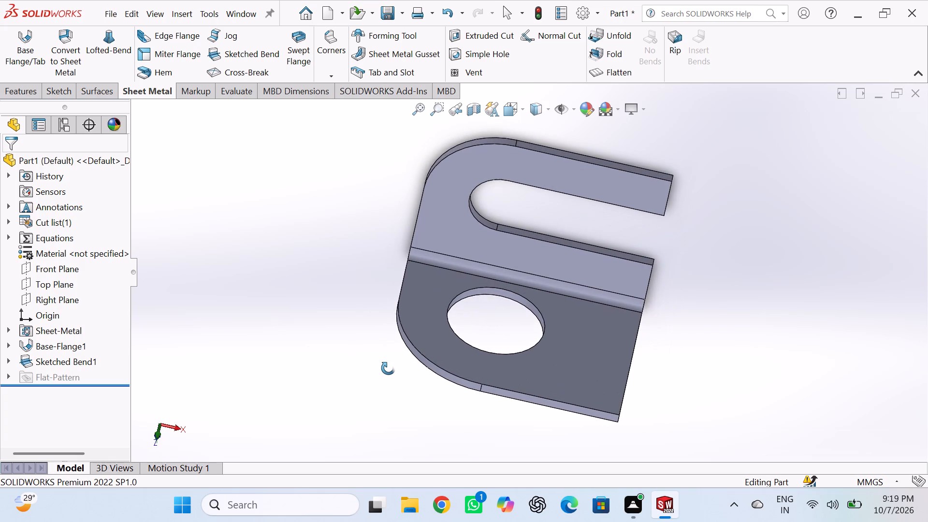
middle_drag(388, 368, 418, 370)
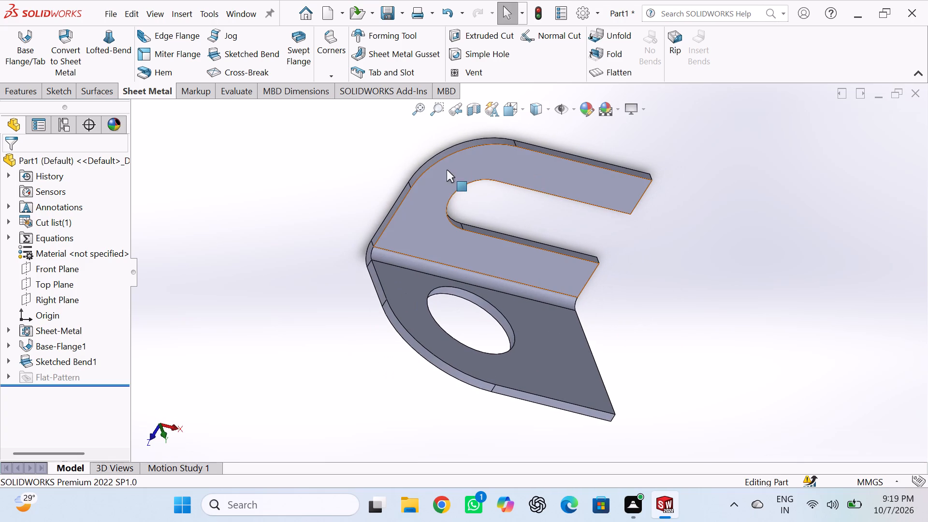
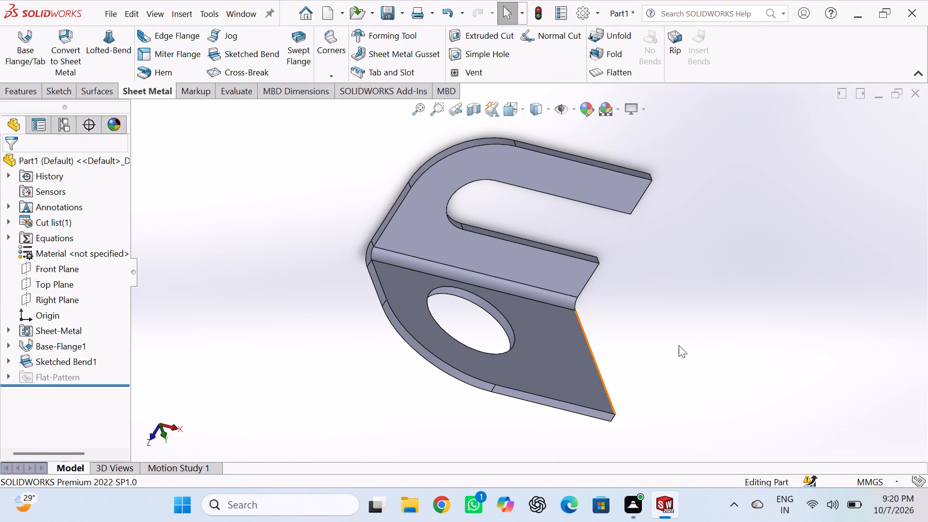
Undo the 90-degree Sketched Bend to return the bracket to a flat plate.
middle_drag(652, 277, 621, 328)
middle_click(622, 354)
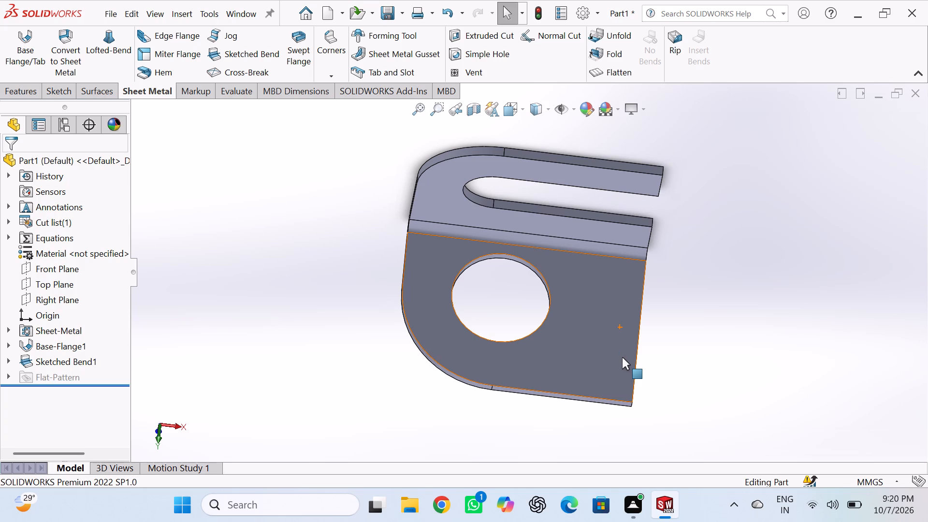
key(ctrl+z)
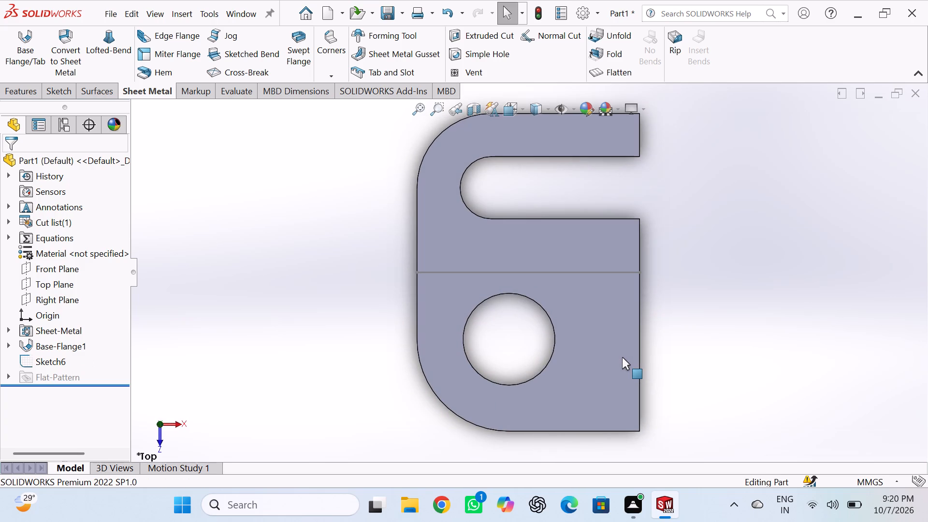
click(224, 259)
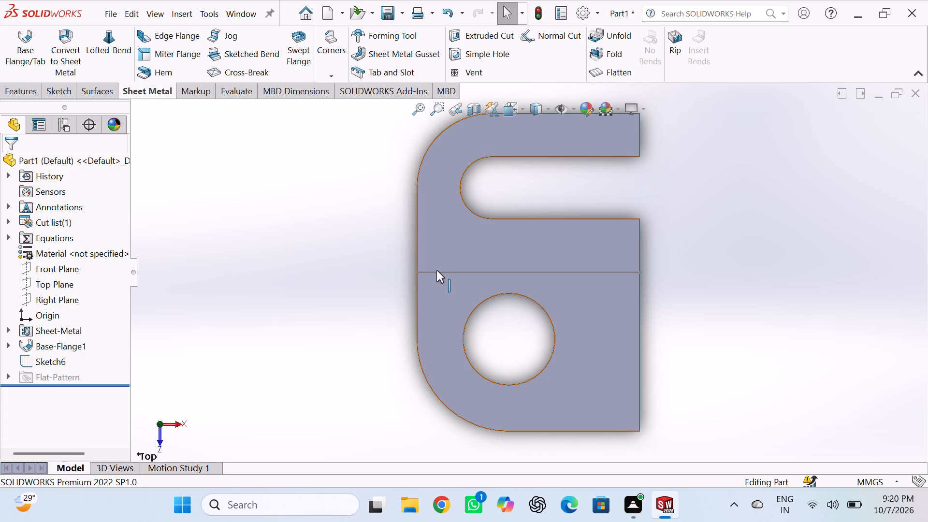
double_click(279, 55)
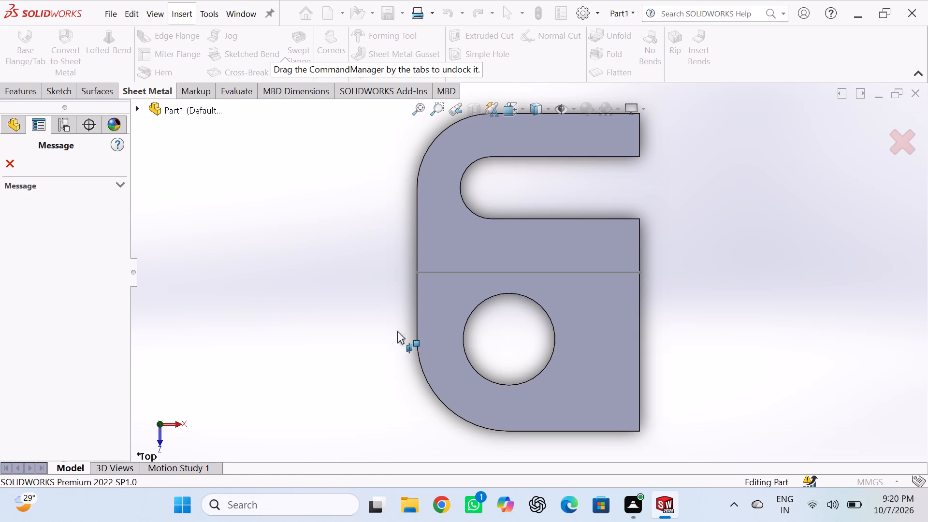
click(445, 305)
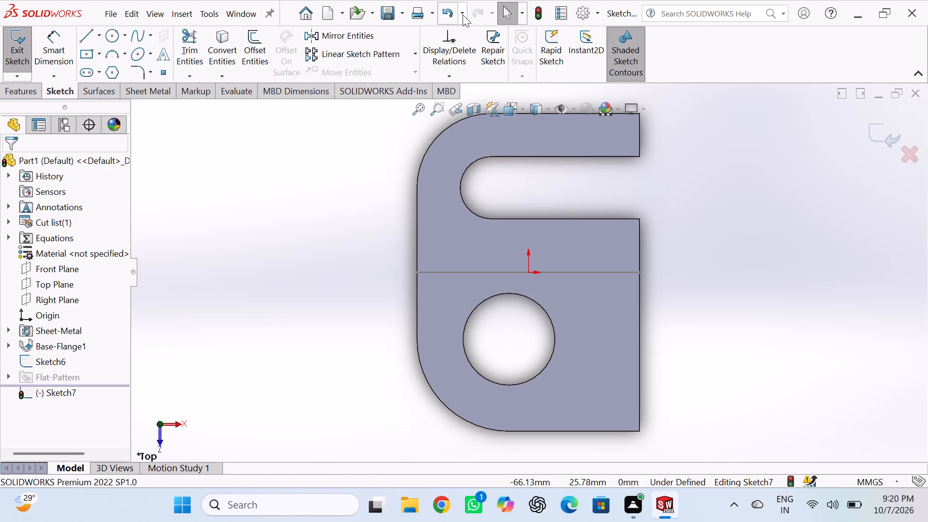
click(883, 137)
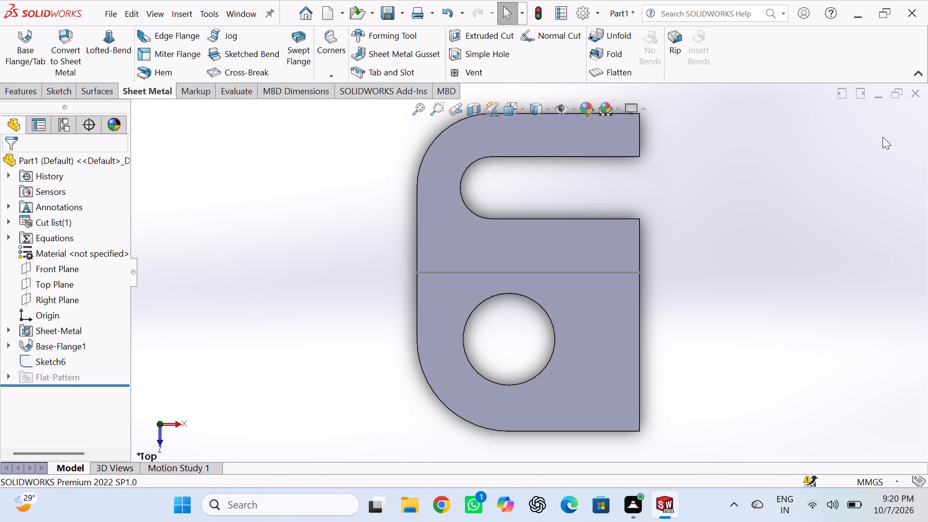
Create a 90-degree Sketched Bend along the horizontal line with a 1.52 mm radius and Material Inside position, keeping the slotted portion fixed.
click(242, 57)
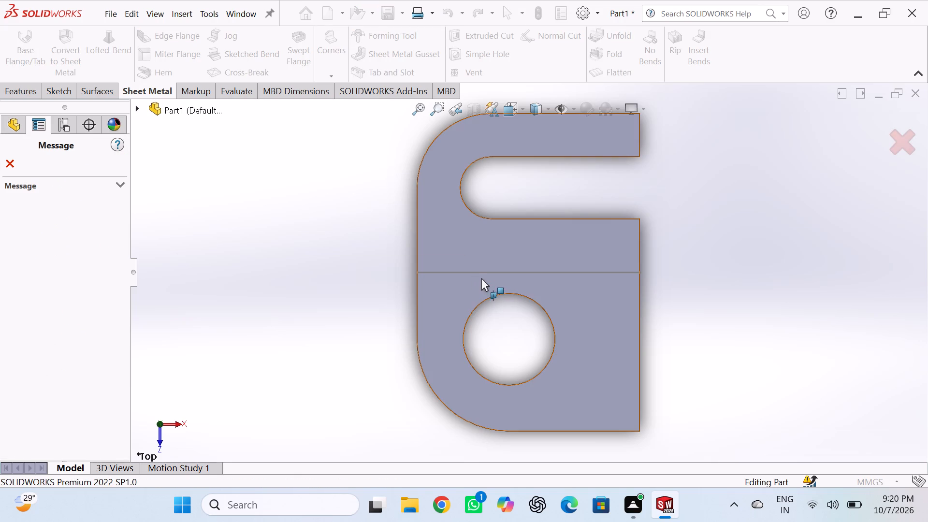
click(482, 270)
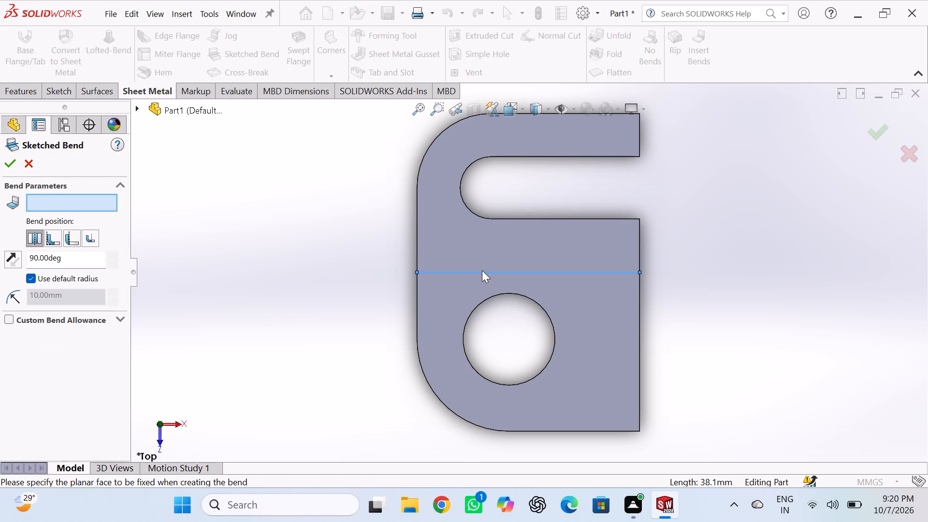
click(31, 277)
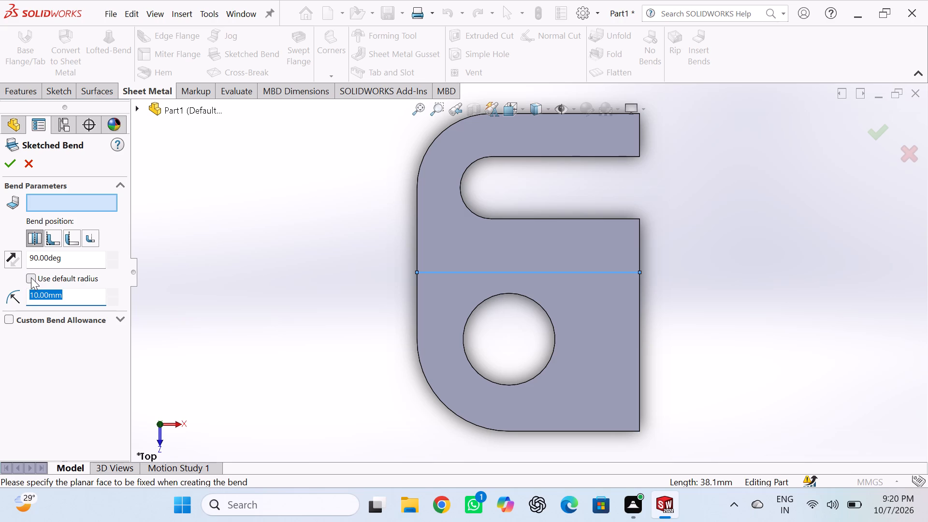
key(1)
key(period)
key(5)
key(2)
click(50, 240)
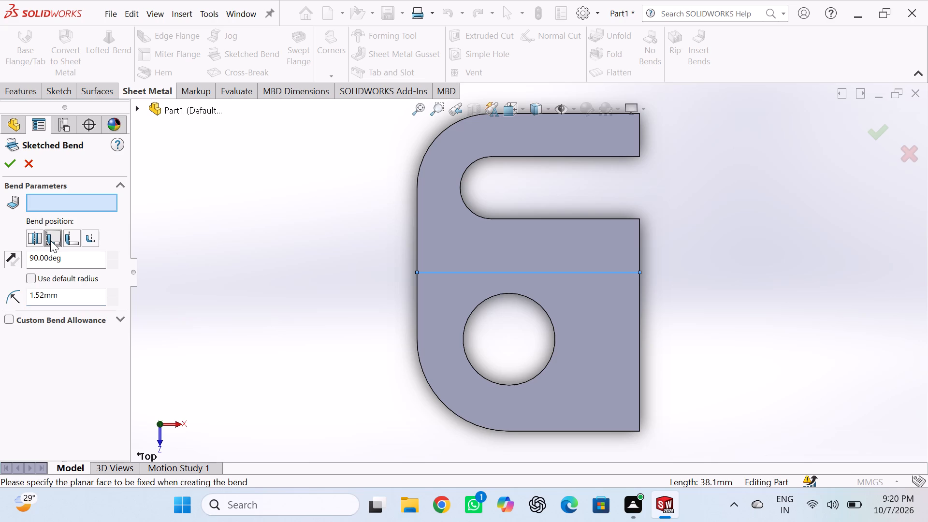
click(12, 164)
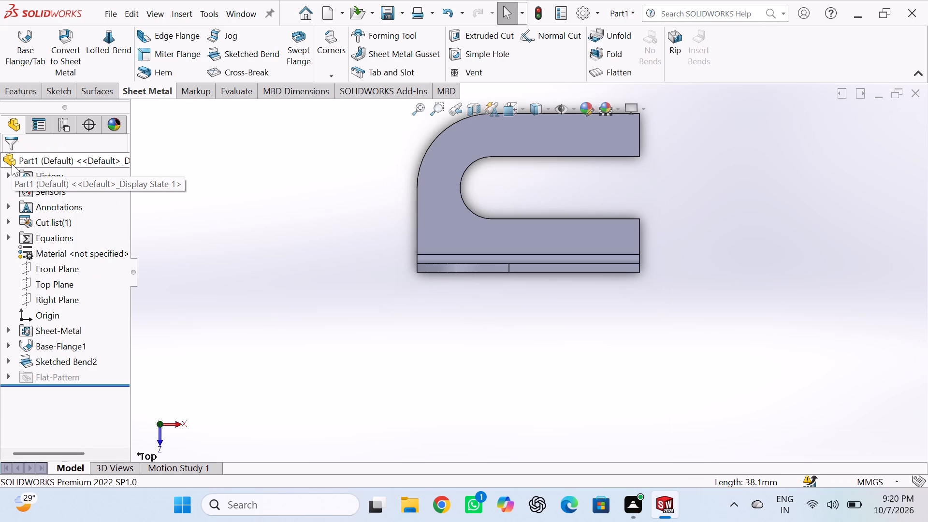
Edit the Sketched Bend to change its bend position to Material Outside.
right_click(71, 372)
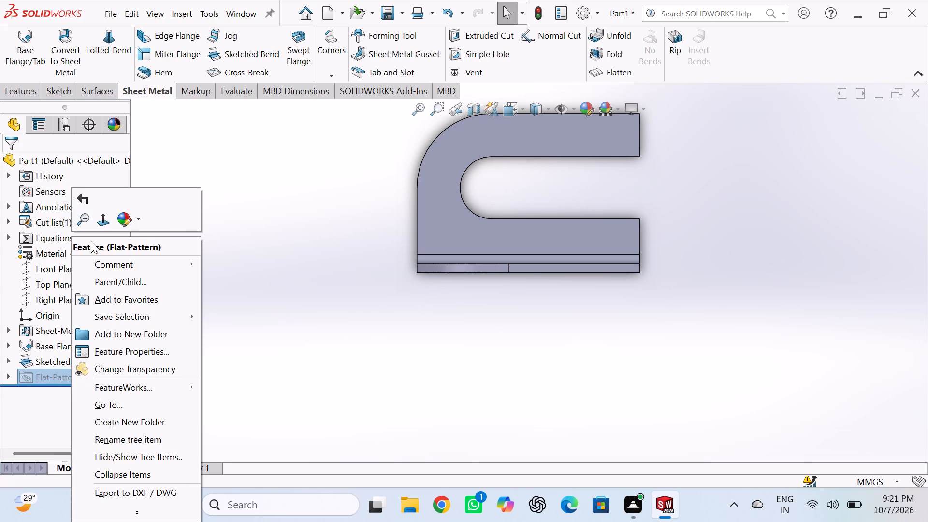
click(433, 317)
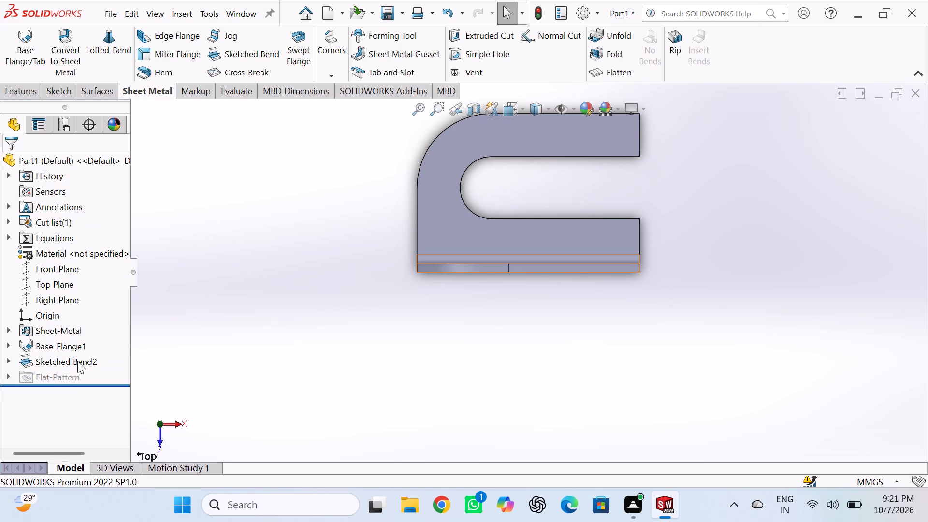
right_click(77, 361)
click(92, 181)
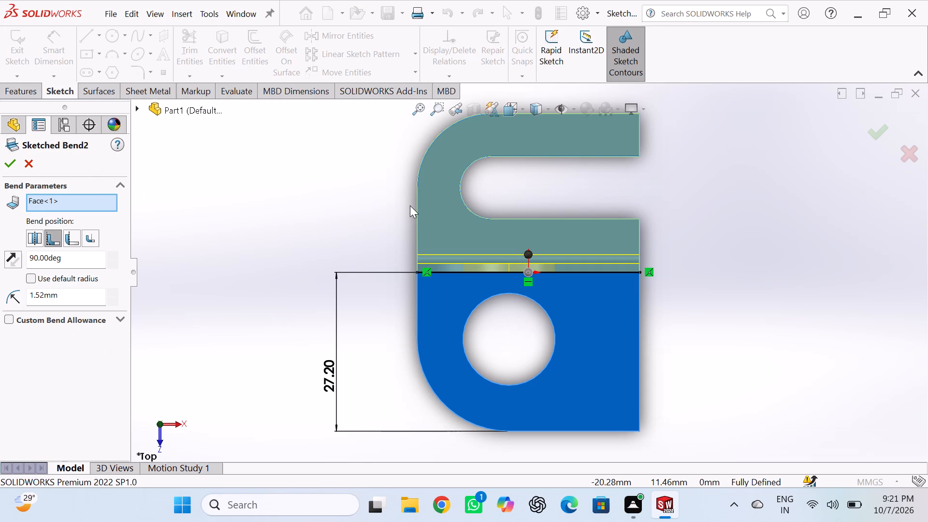
scroll(410, 205, down, 3)
scroll(410, 205, up, 6)
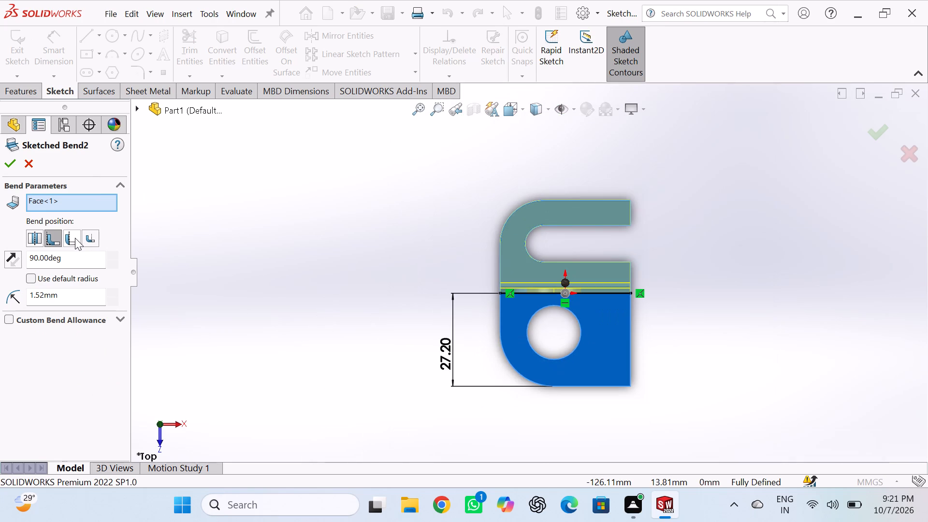
click(75, 238)
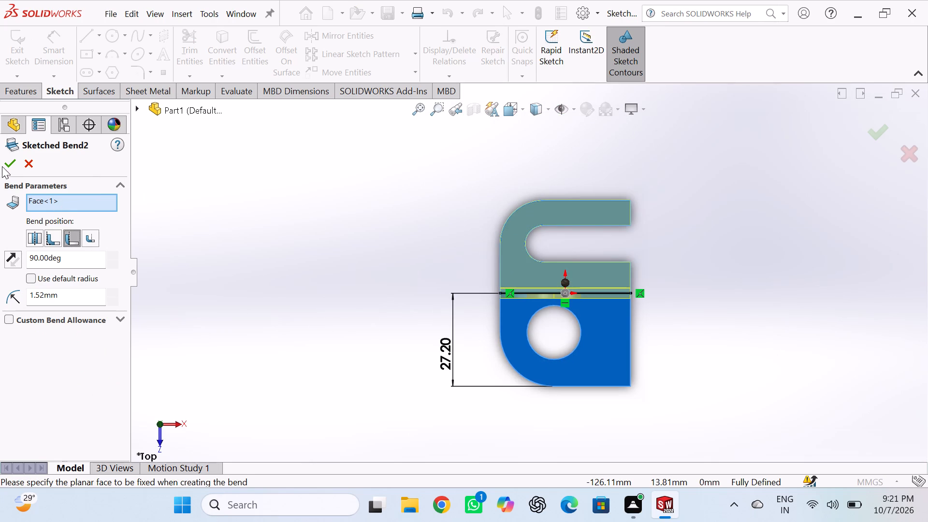
click(4, 165)
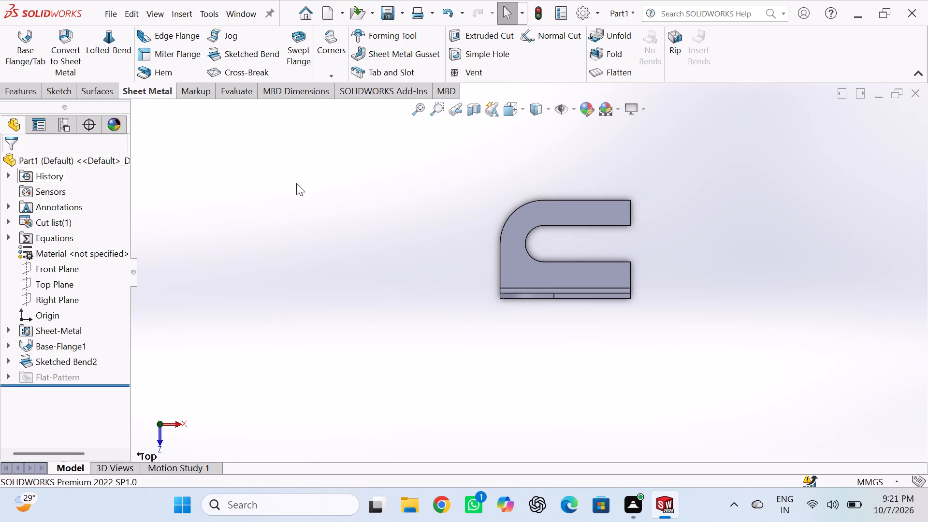
Start a sketch on the holed flange's flat face and draw a corner rectangle about 37.8 by 25.1 mm outward from its straight side edge.
click(411, 197)
middle_drag(411, 197, 411, 303)
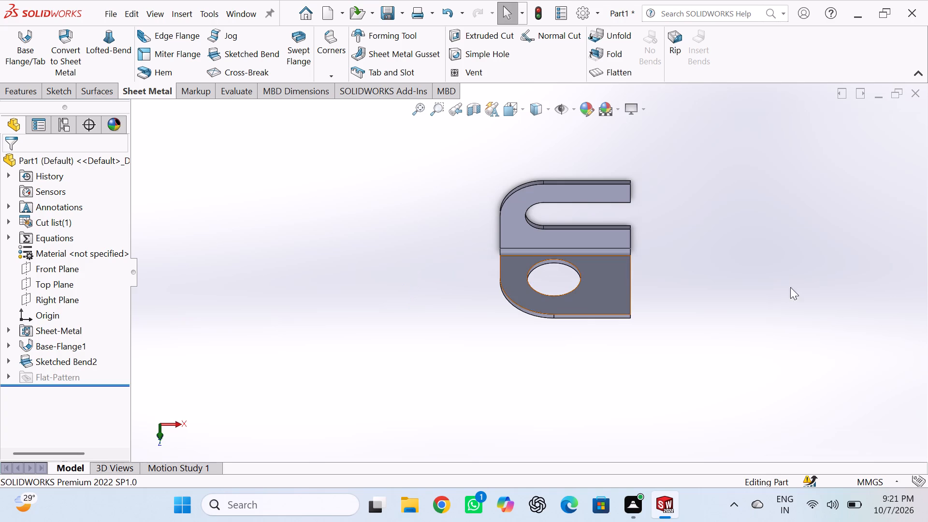
click(617, 283)
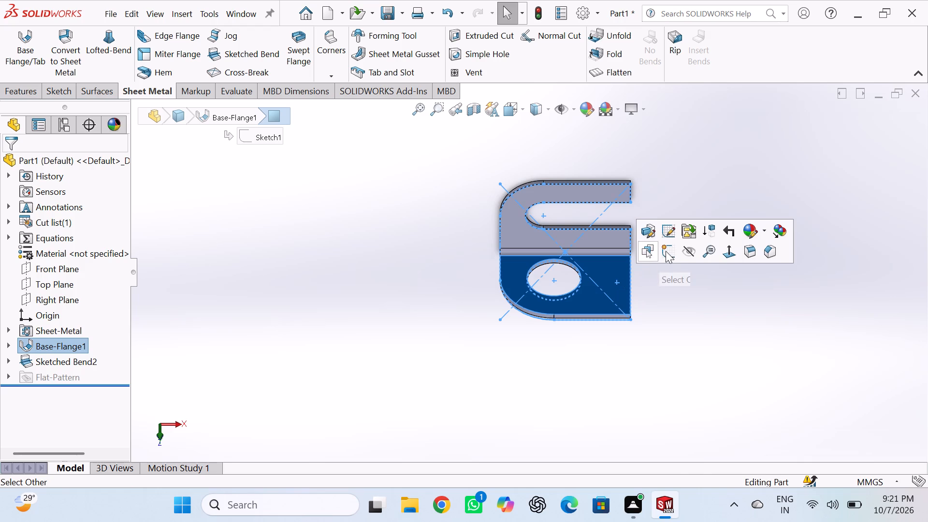
click(666, 251)
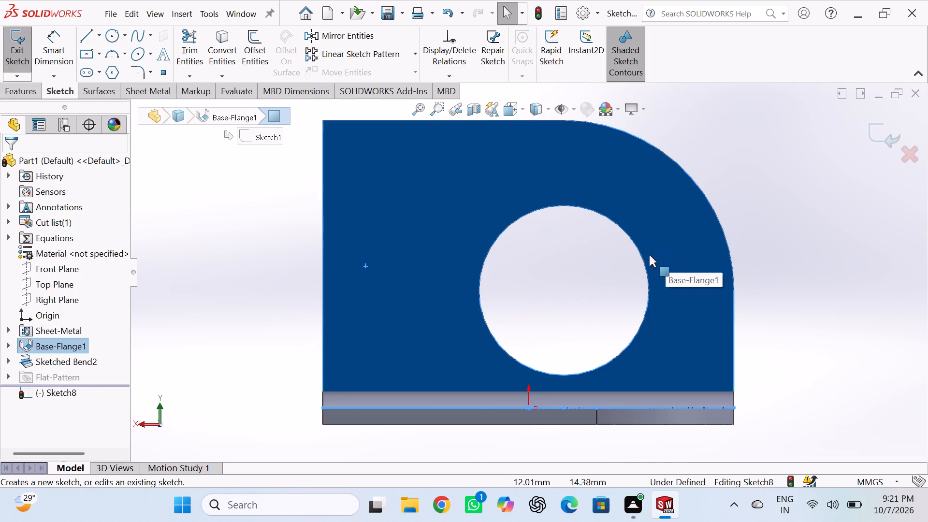
scroll(464, 266, up, 4)
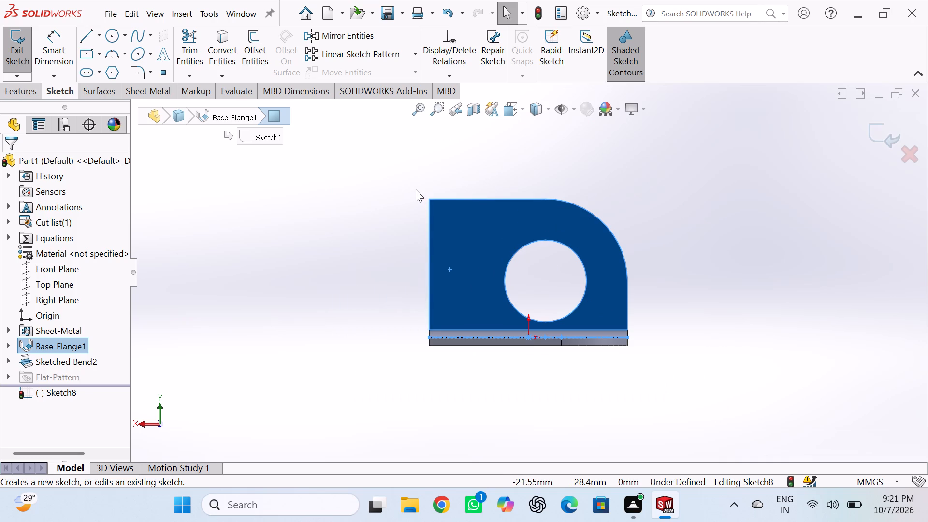
click(99, 58)
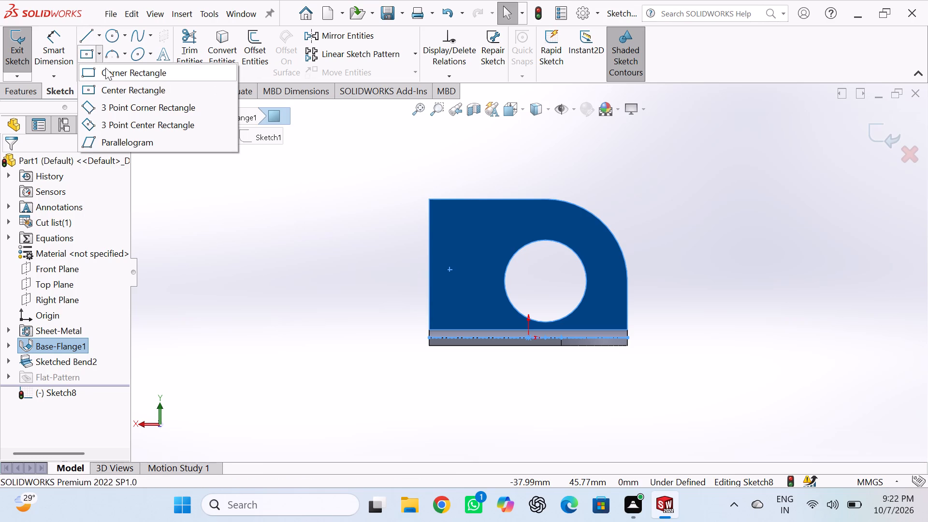
click(120, 79)
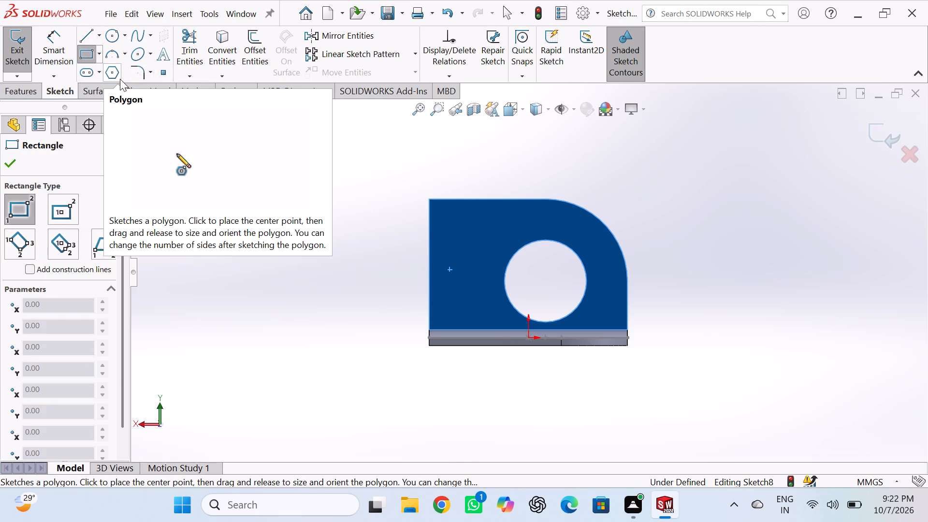
click(429, 200)
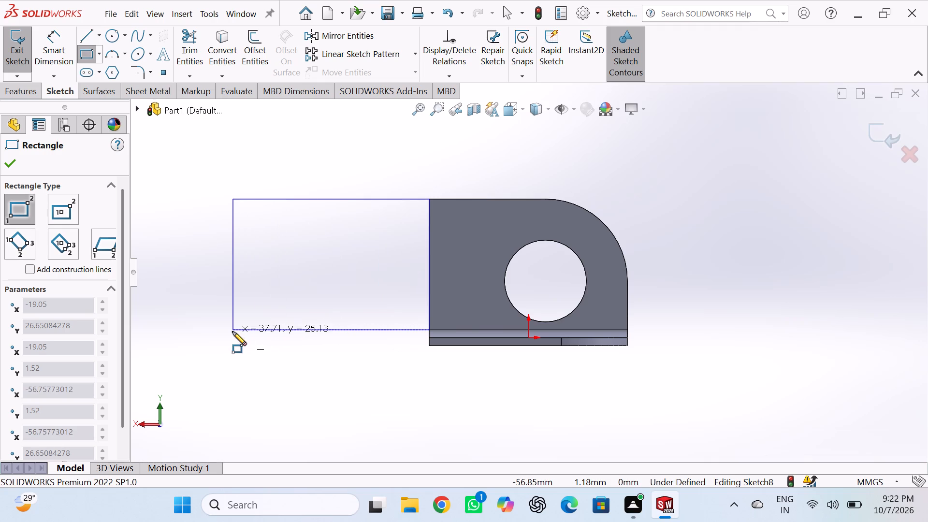
click(232, 332)
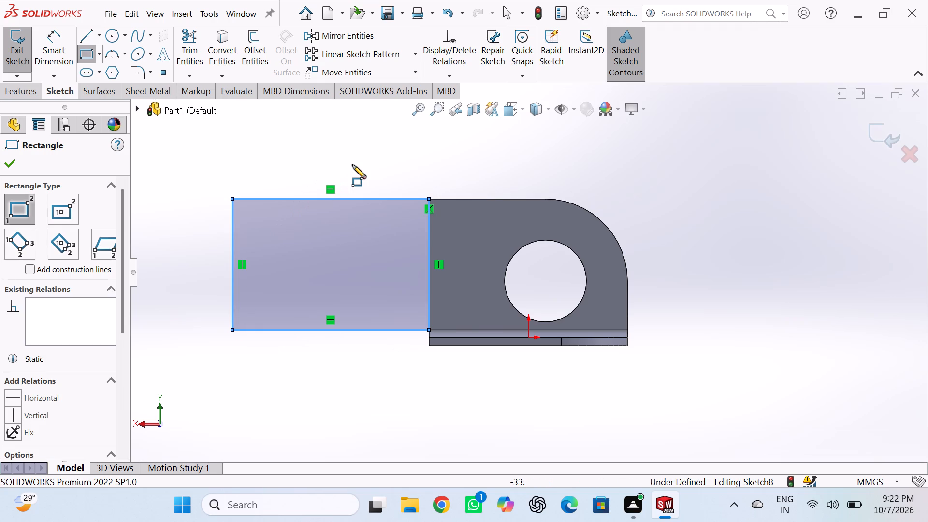
Dimension the rectangle's long horizontal edge and set its length to 61.2006 mm.
click(63, 51)
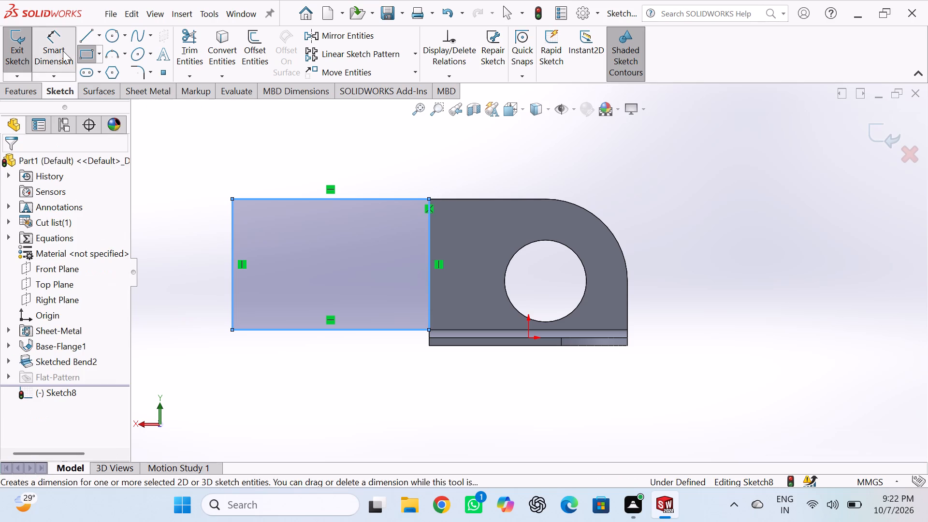
double_click(359, 331)
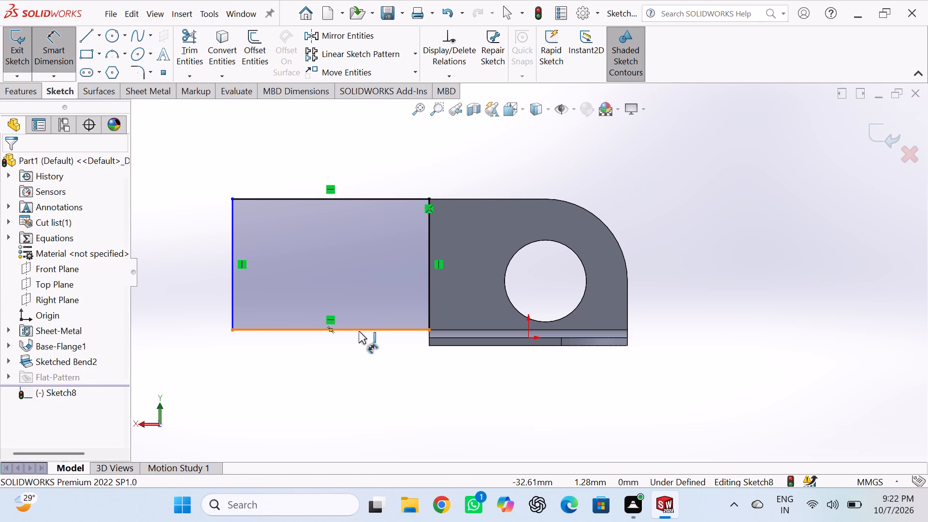
click(358, 363)
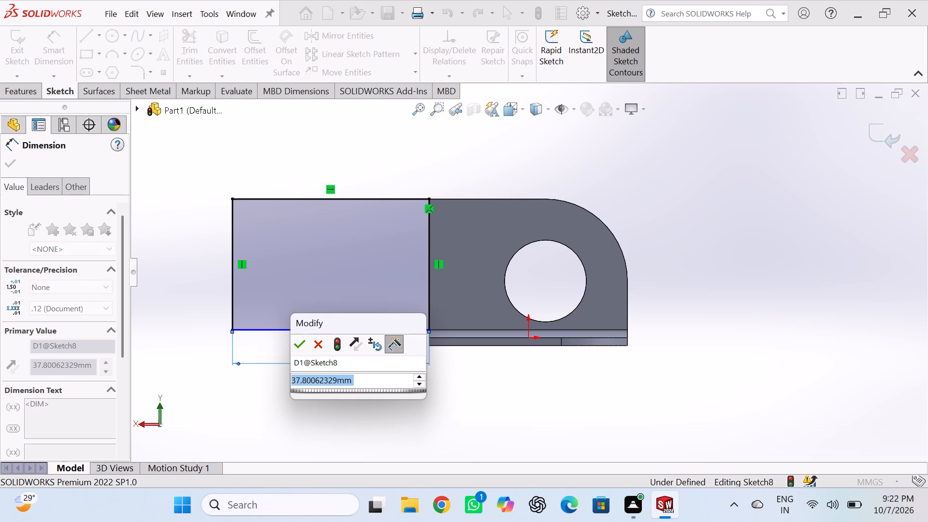
text(61)
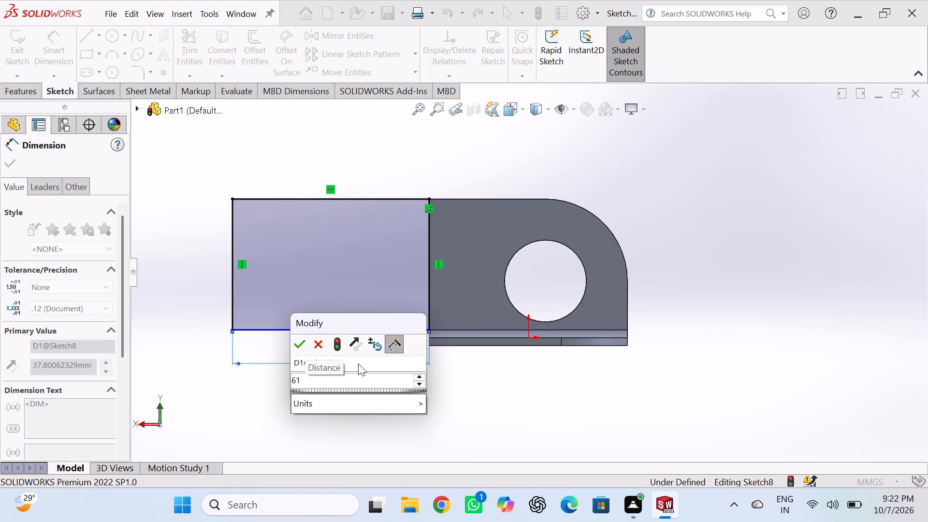
key(period)
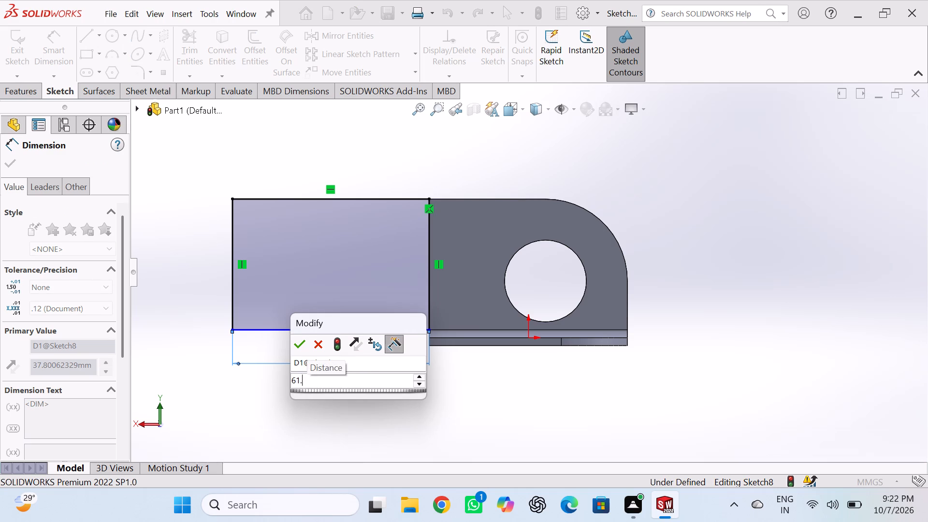
key(2)
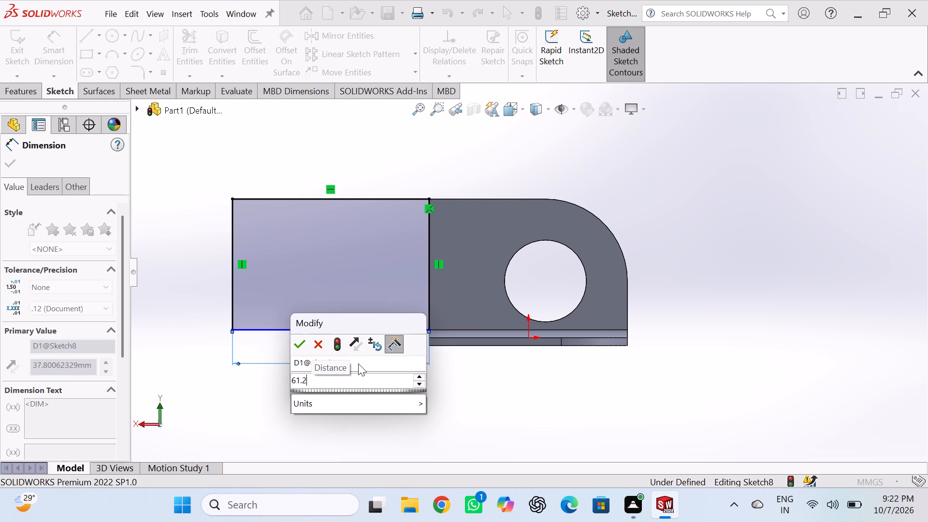
text(00)
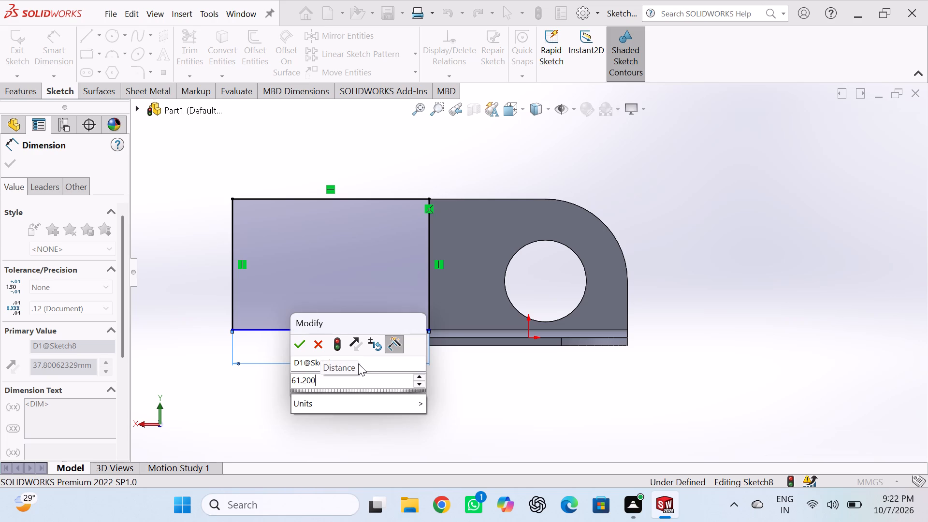
key(6)
click(297, 346)
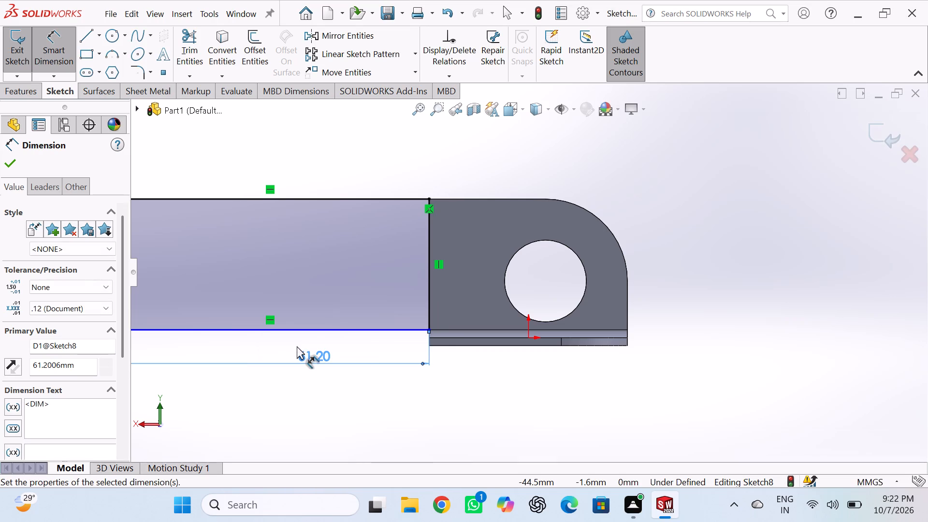
scroll(342, 337, up, 5)
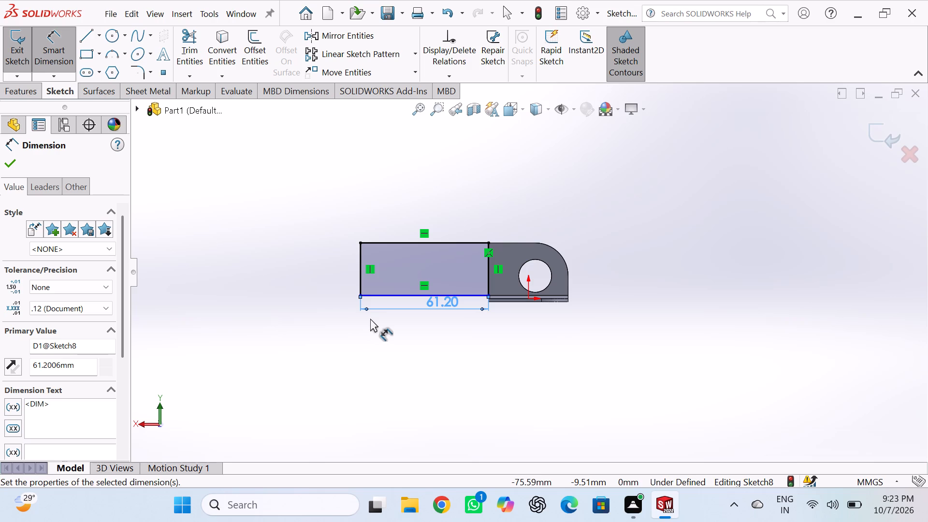
click(370, 319)
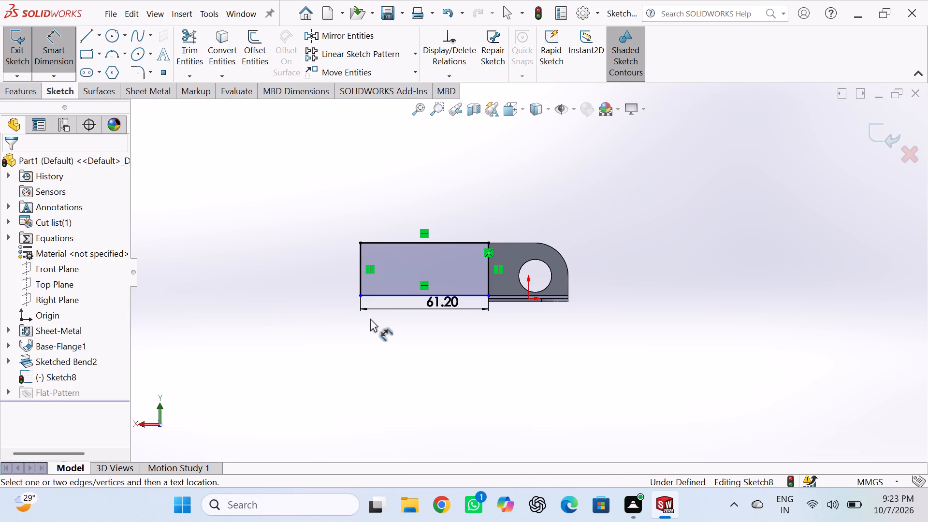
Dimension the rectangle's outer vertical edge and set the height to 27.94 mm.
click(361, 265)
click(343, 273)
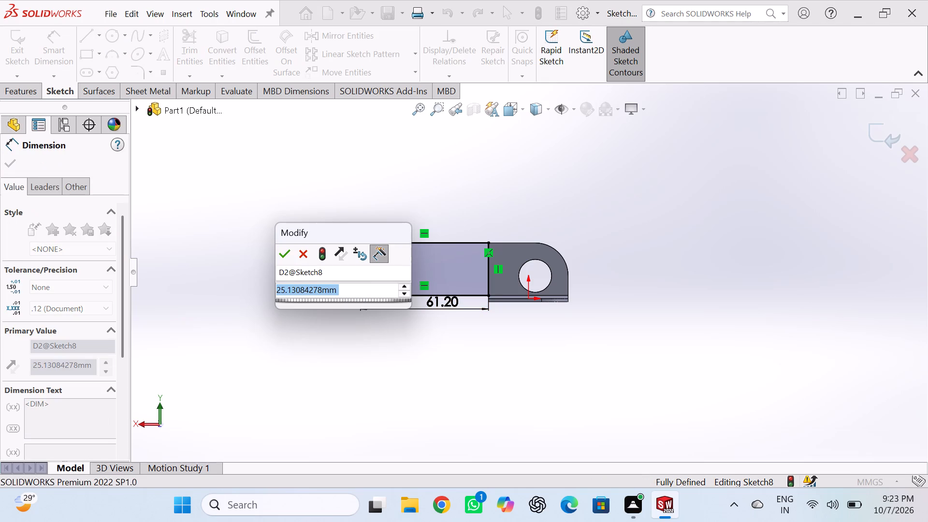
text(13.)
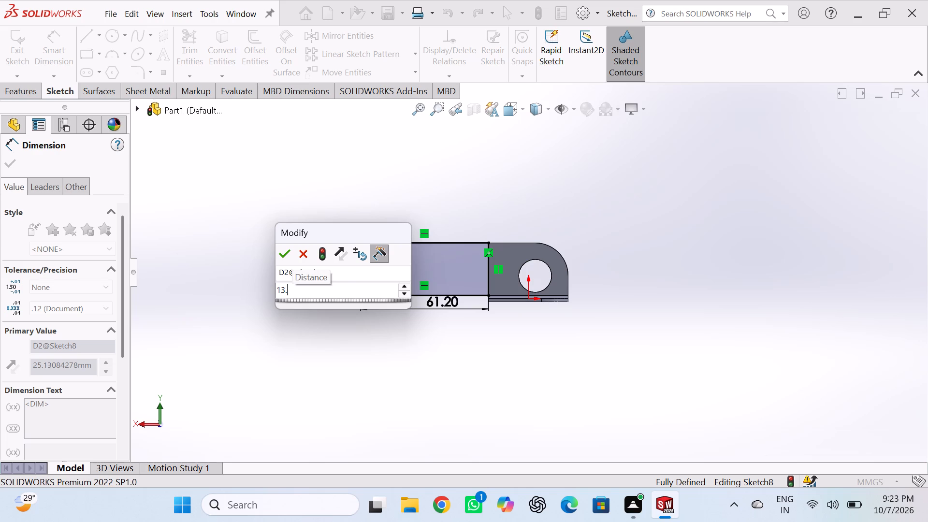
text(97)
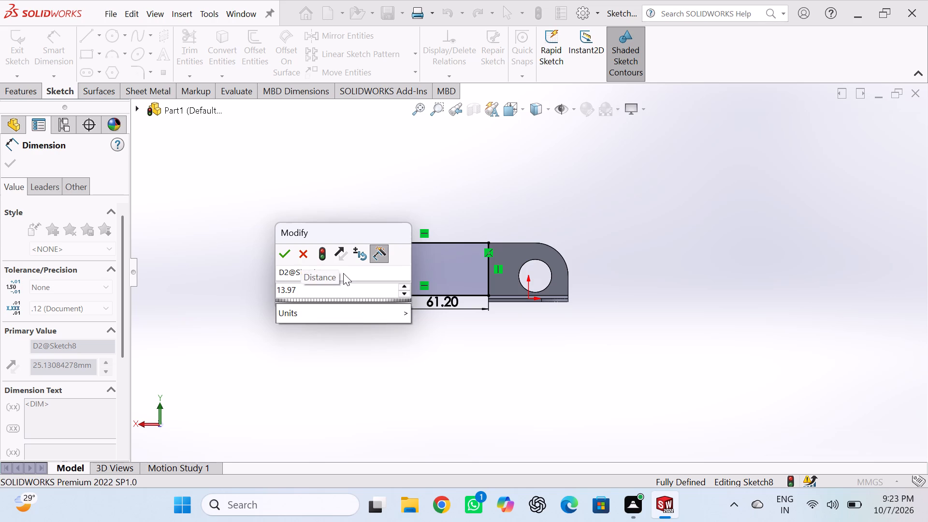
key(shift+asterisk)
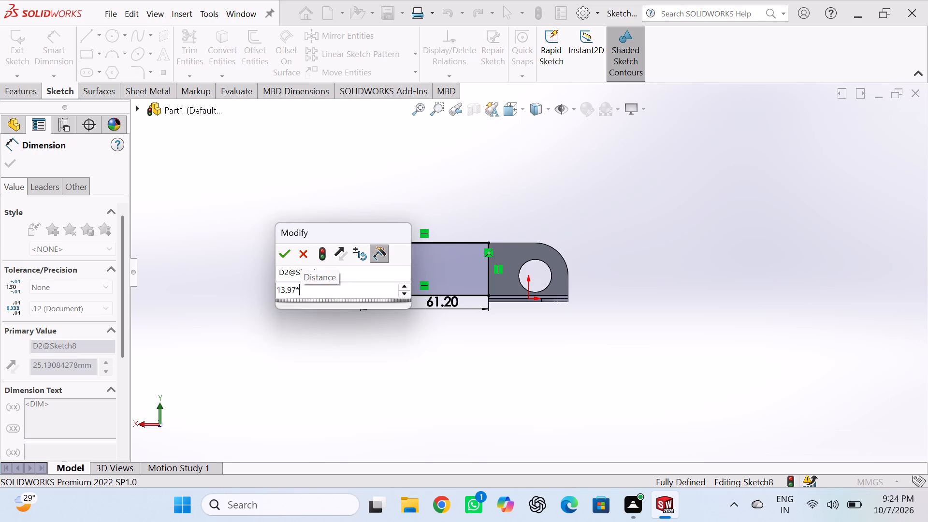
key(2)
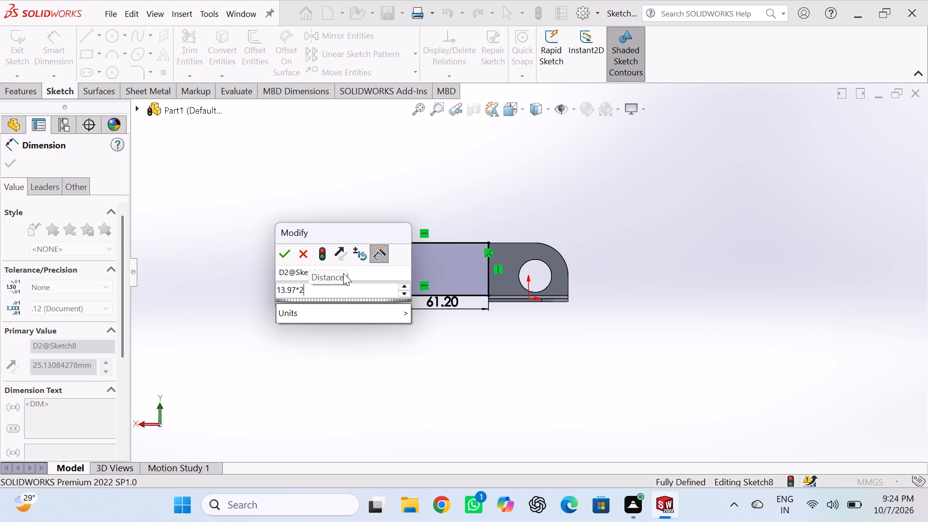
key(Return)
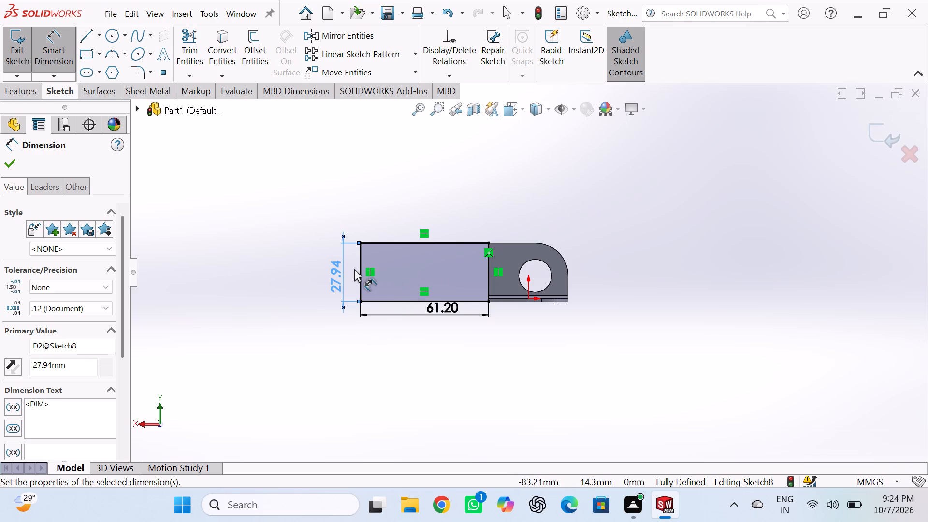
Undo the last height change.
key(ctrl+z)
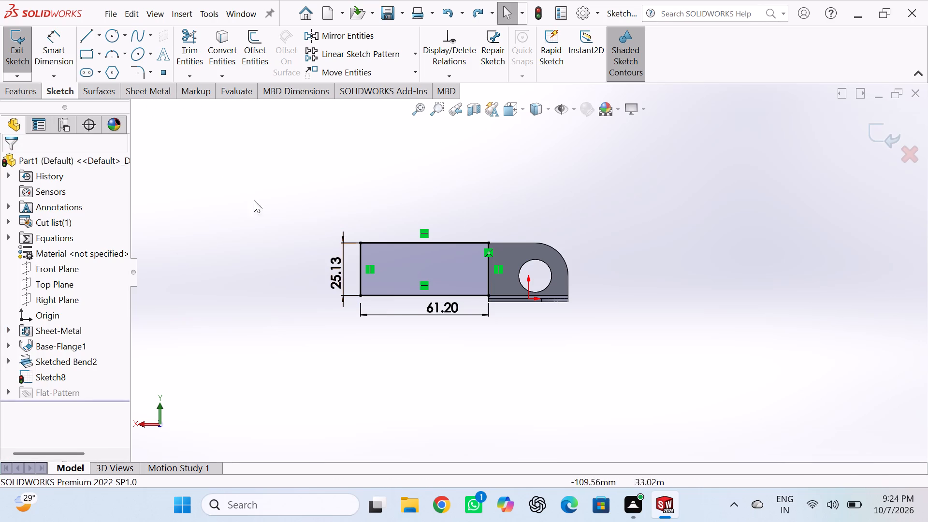
Draw a horizontal centerline across the rectangle between the midpoints of its two vertical sides.
click(97, 38)
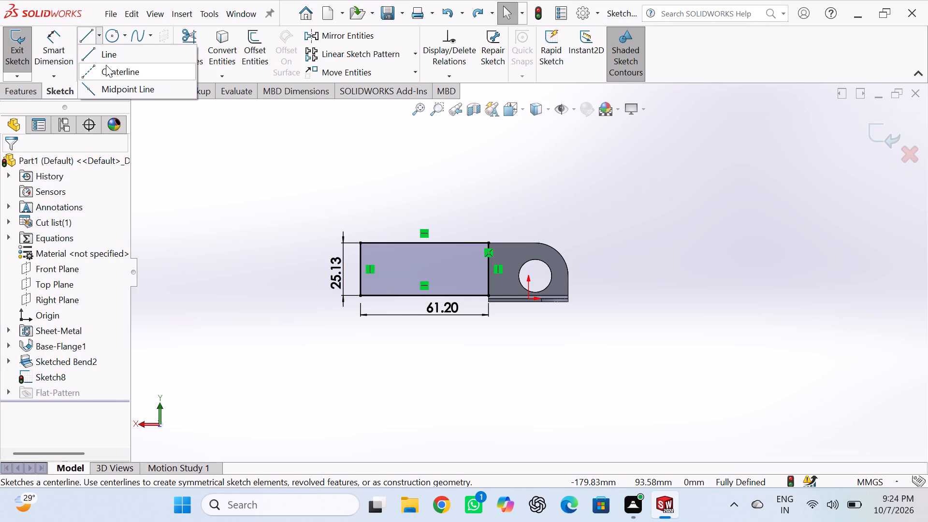
click(106, 67)
scroll(361, 270, down, 2)
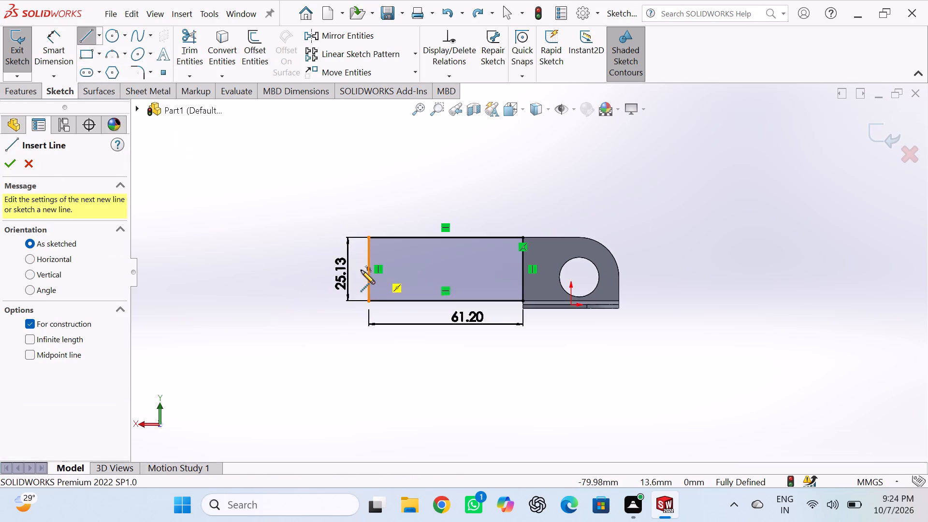
scroll(361, 270, down, 3)
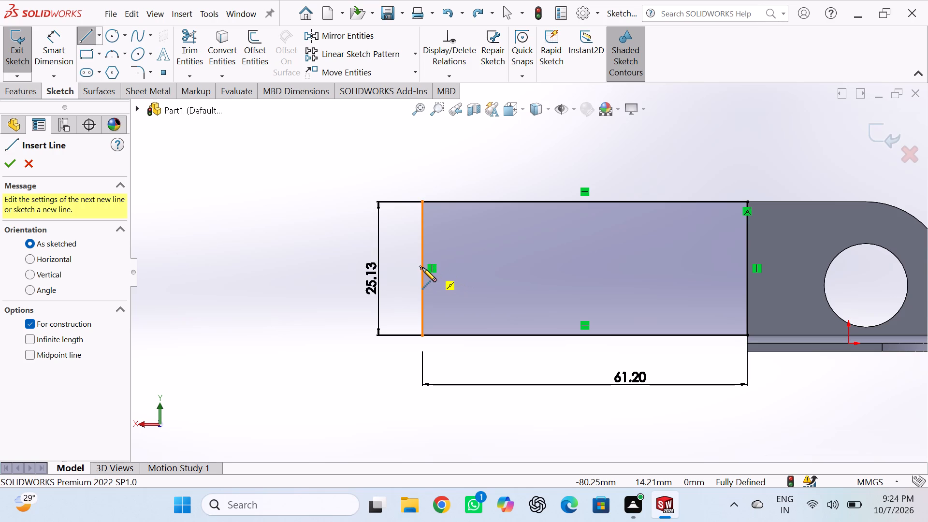
click(422, 268)
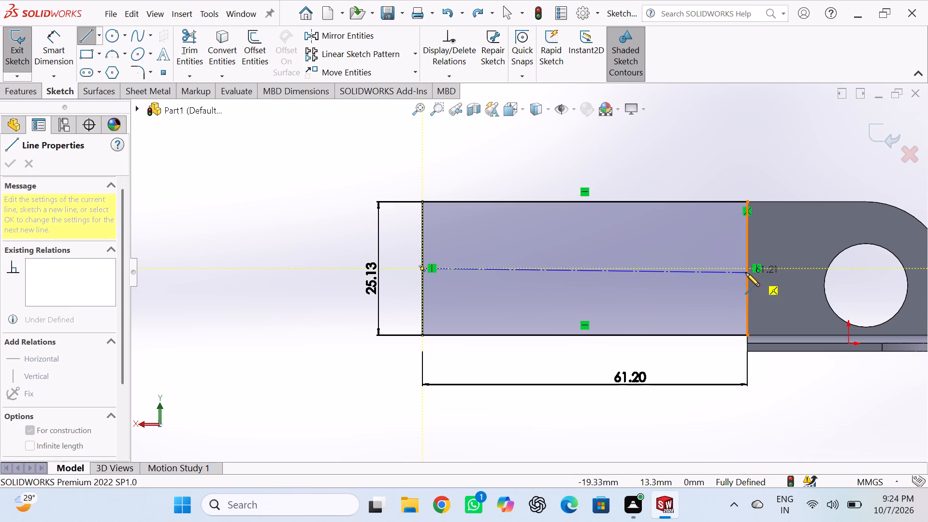
click(747, 267)
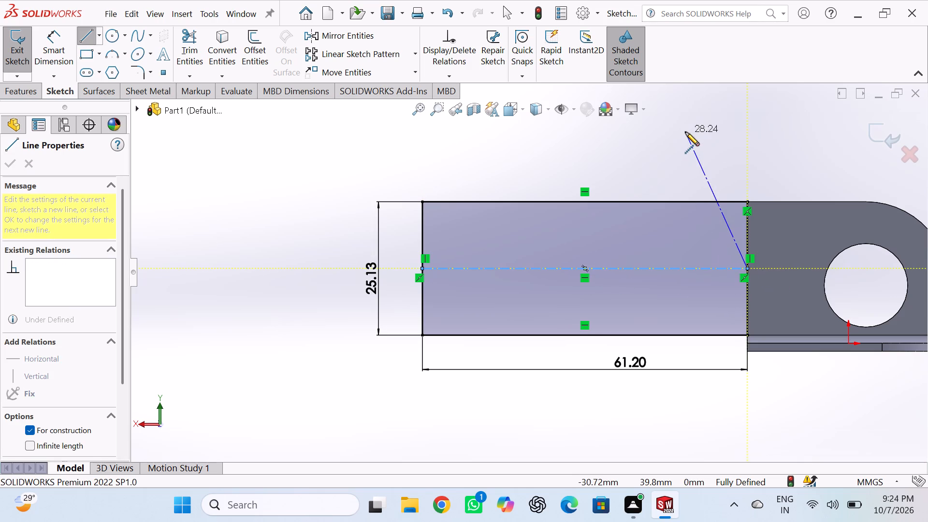
right_click(685, 132)
click(725, 140)
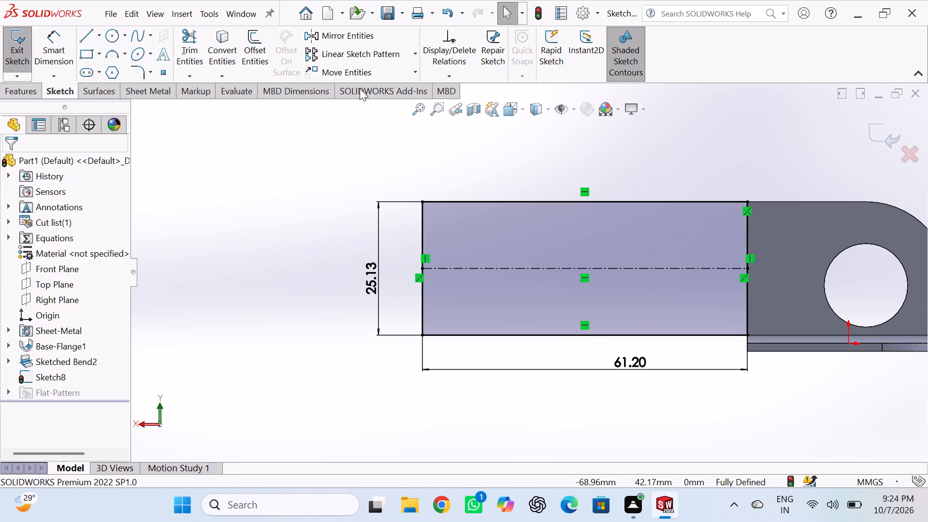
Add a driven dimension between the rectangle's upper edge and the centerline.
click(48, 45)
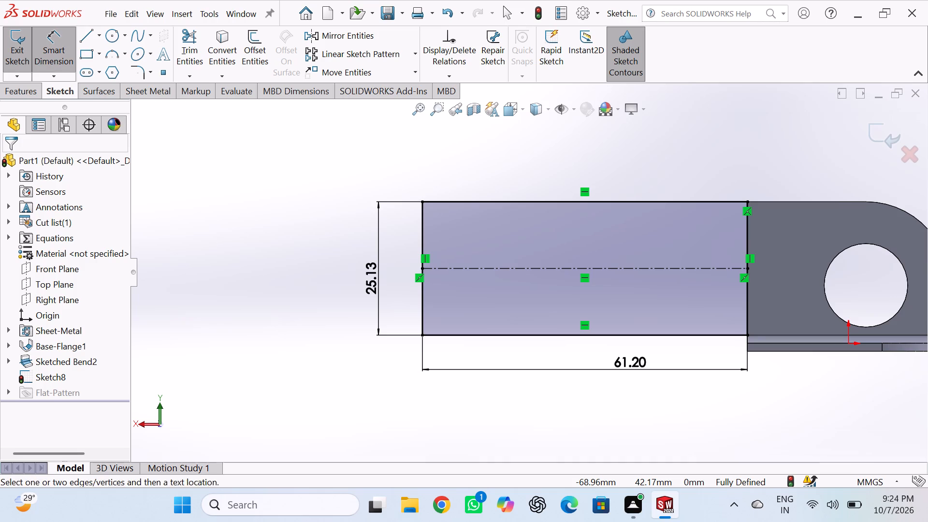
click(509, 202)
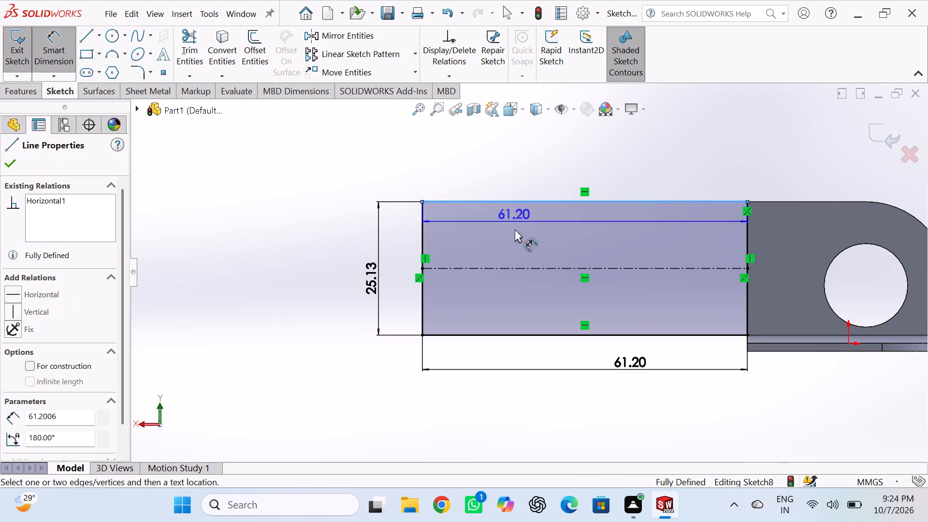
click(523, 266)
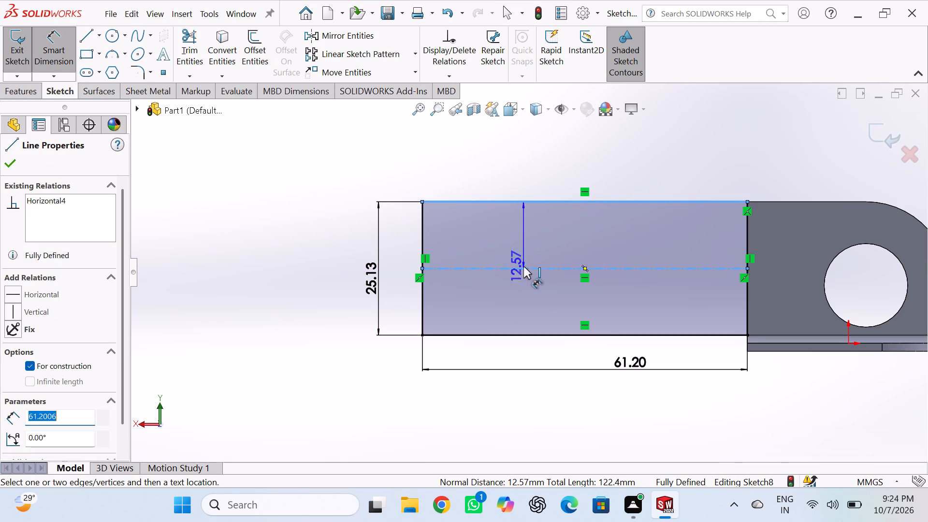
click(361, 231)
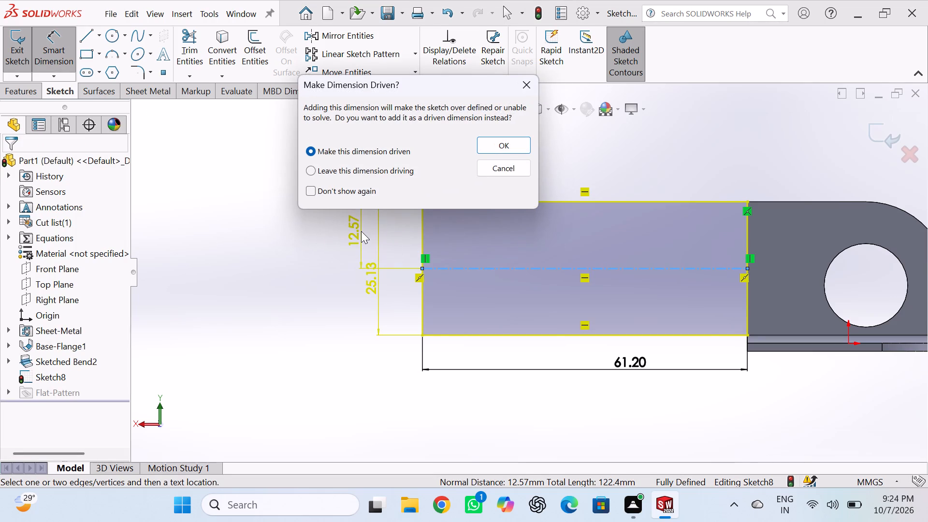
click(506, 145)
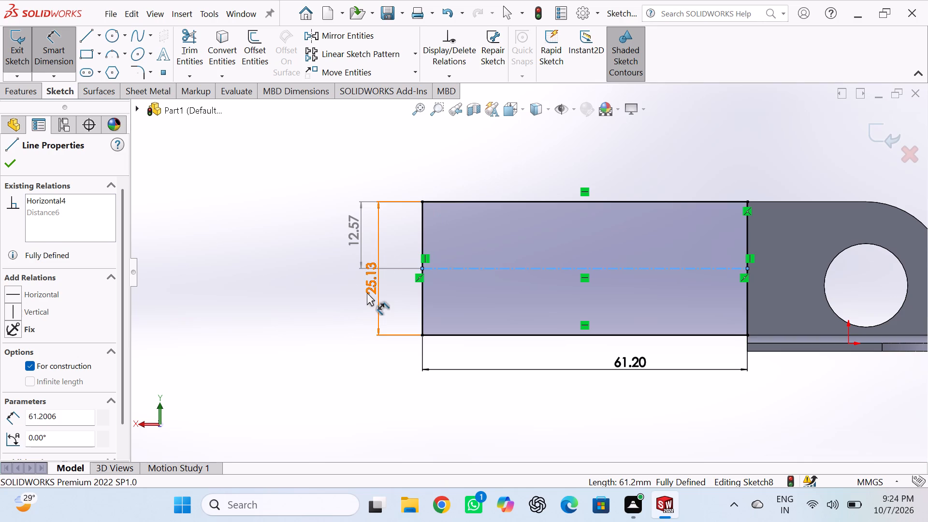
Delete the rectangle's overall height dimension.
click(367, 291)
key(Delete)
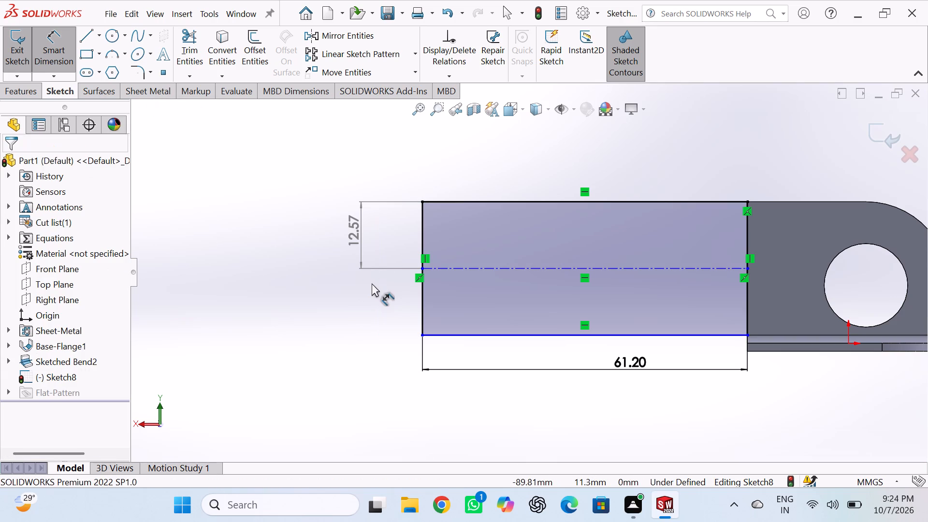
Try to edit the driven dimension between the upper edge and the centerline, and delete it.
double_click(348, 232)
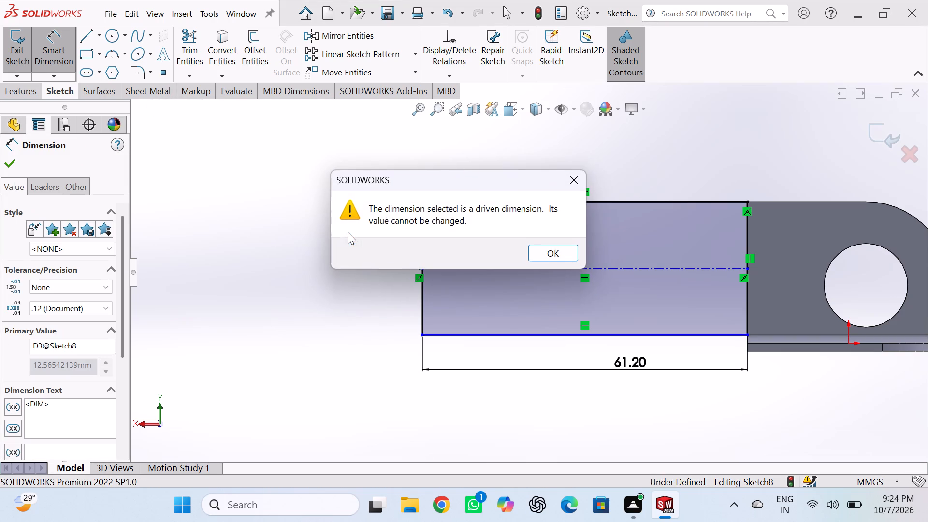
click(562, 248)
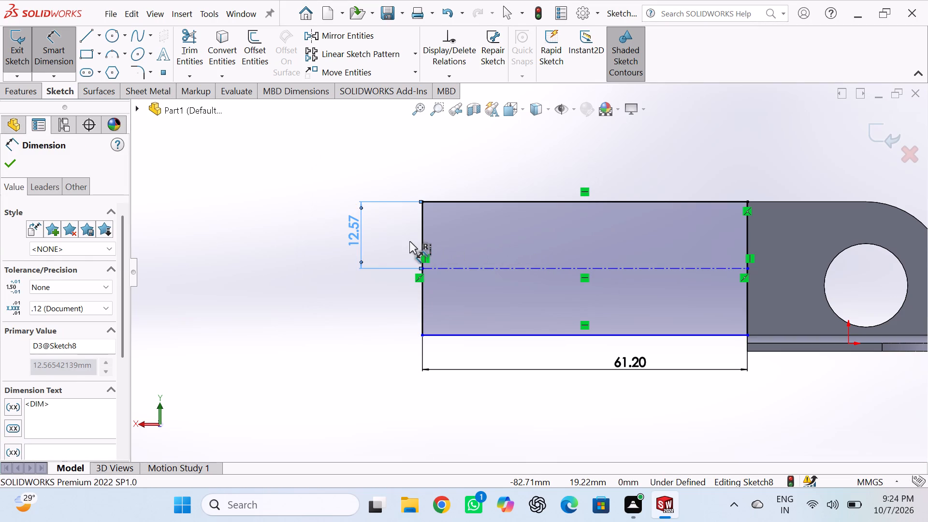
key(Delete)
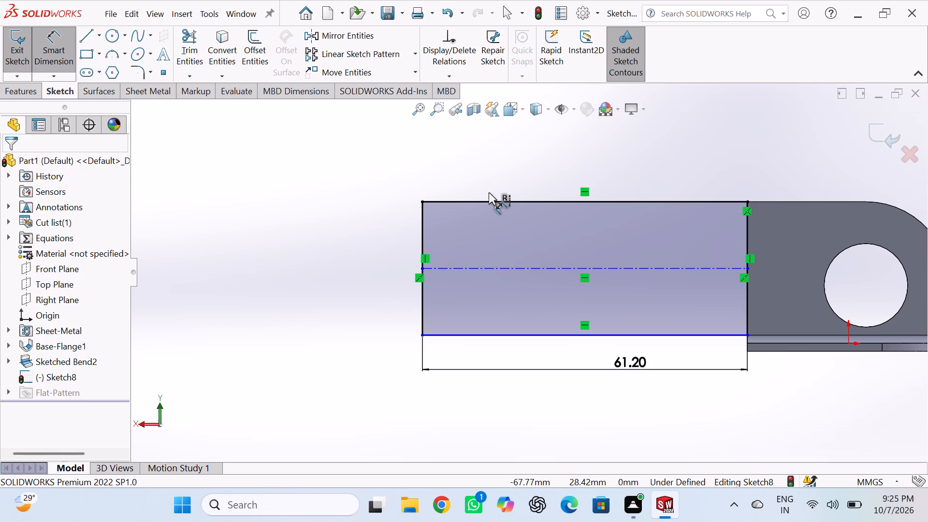
Dimension the distance between the rectangle's upper edge and the horizontal centerline as 12.7 mm.
click(488, 203)
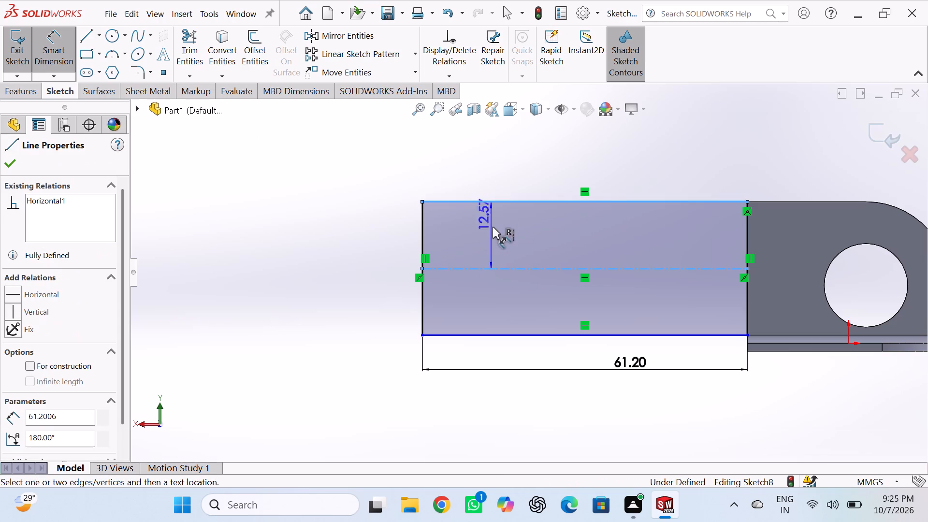
click(343, 238)
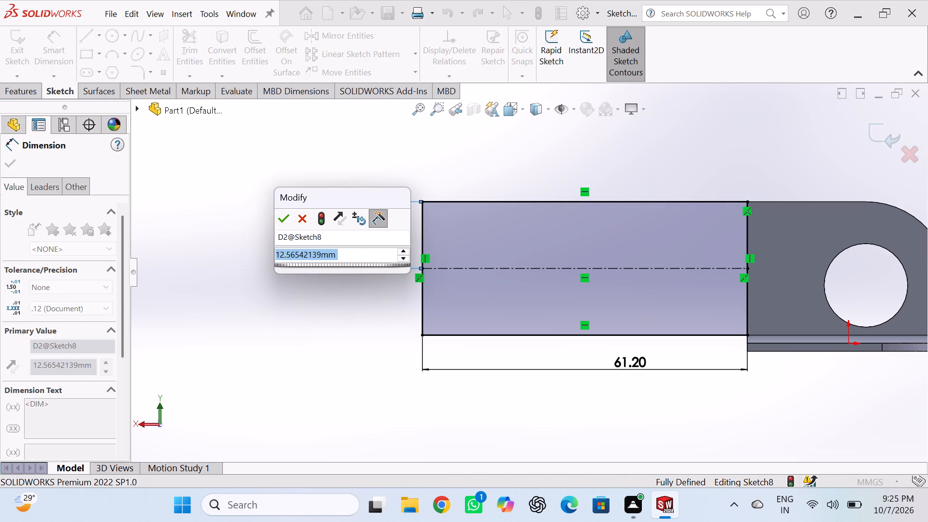
key(1)
key(2)
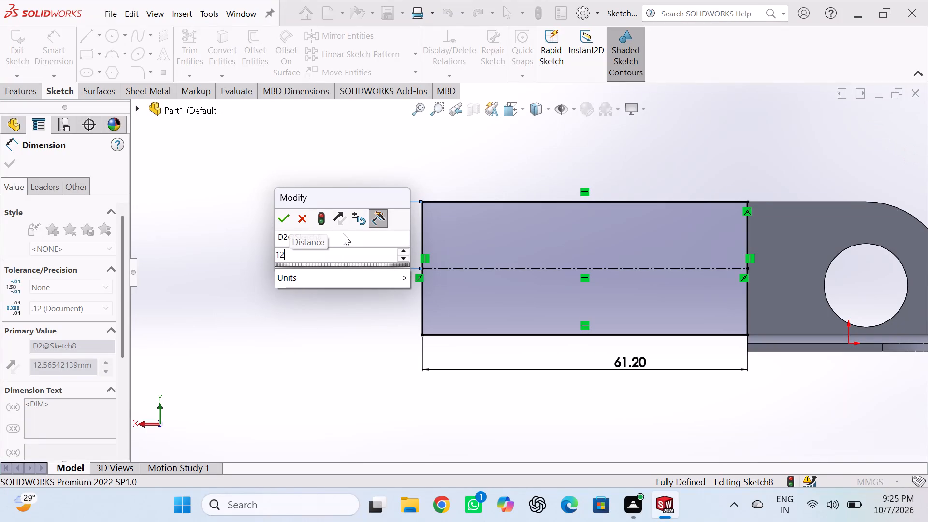
text(.7)
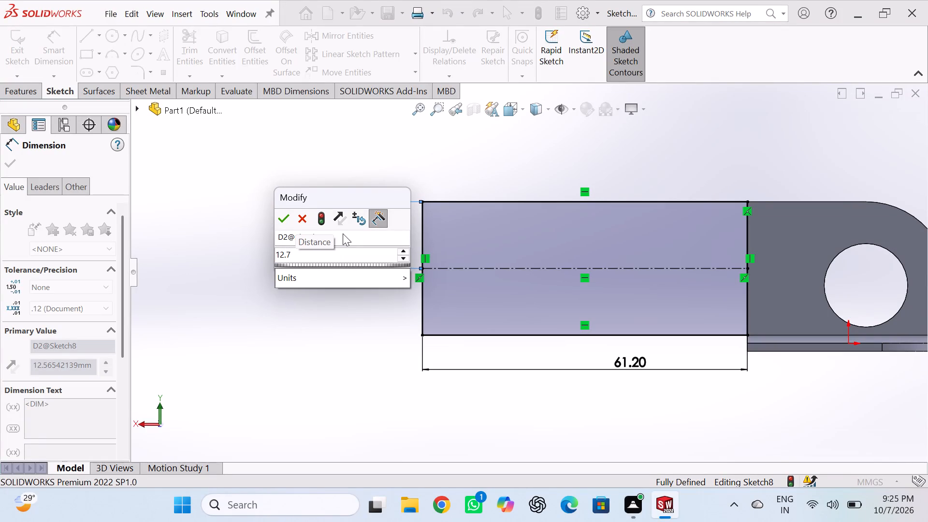
key(Return)
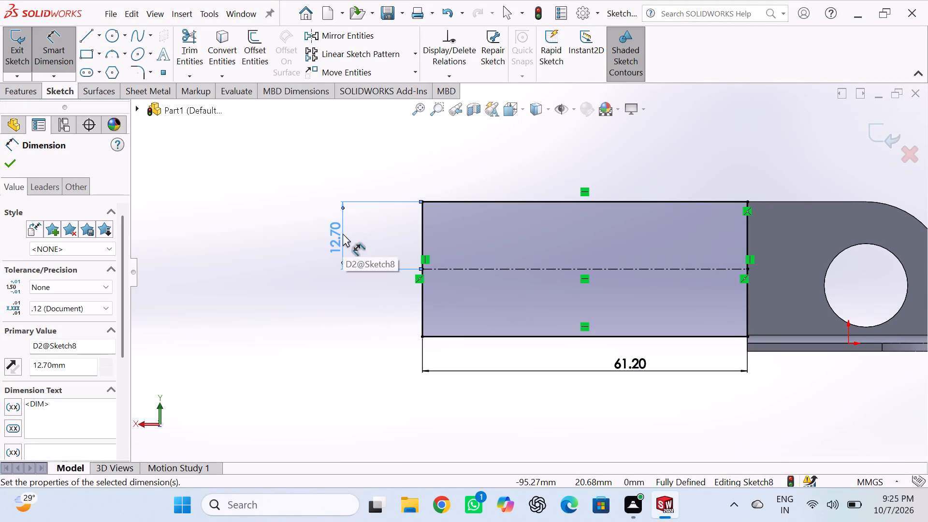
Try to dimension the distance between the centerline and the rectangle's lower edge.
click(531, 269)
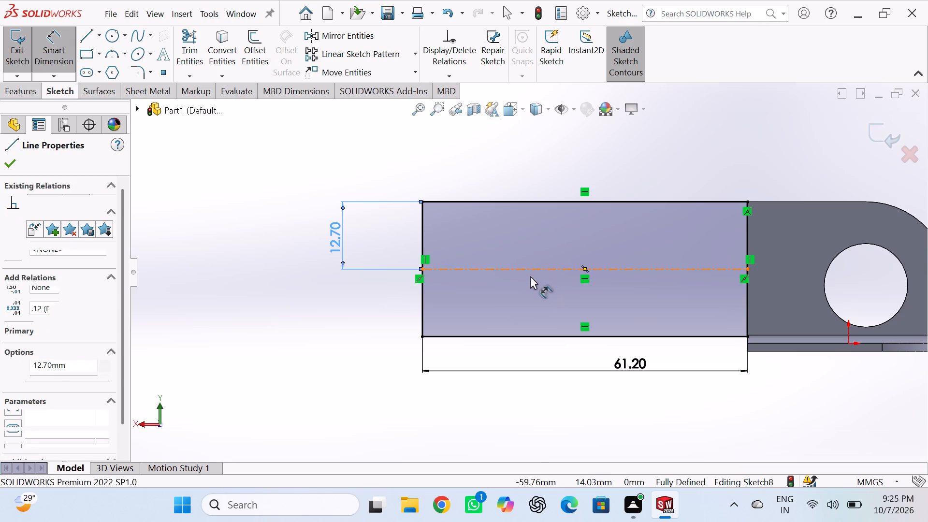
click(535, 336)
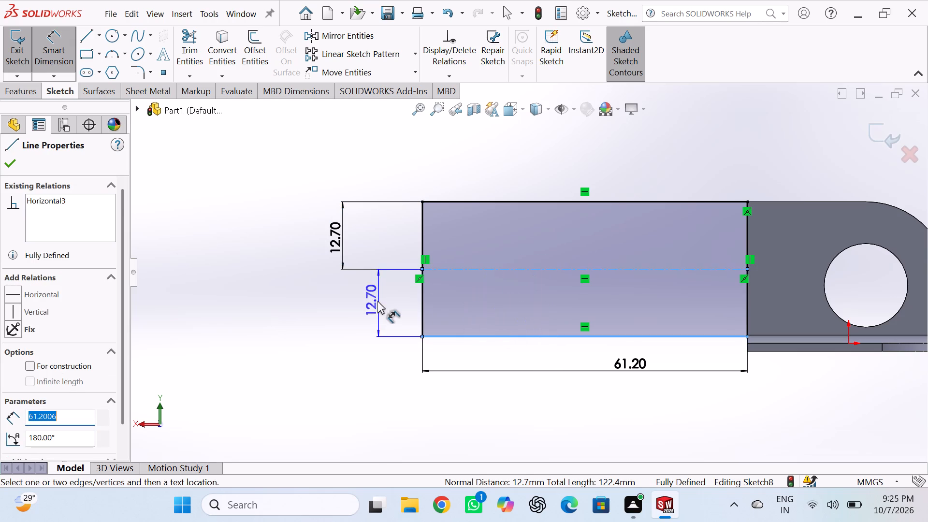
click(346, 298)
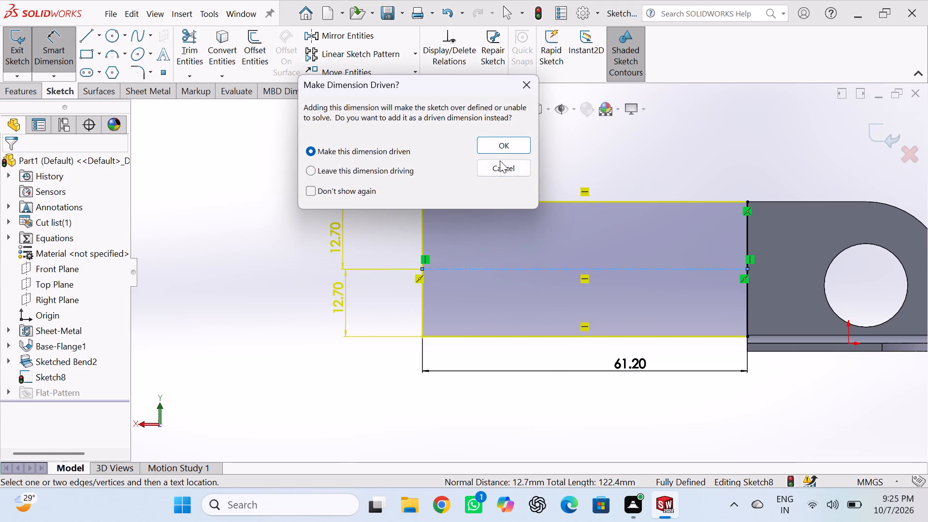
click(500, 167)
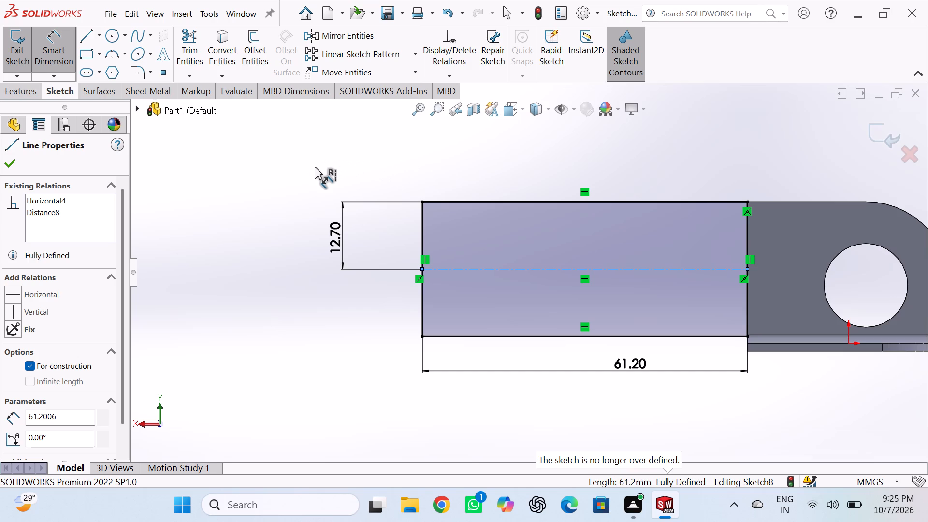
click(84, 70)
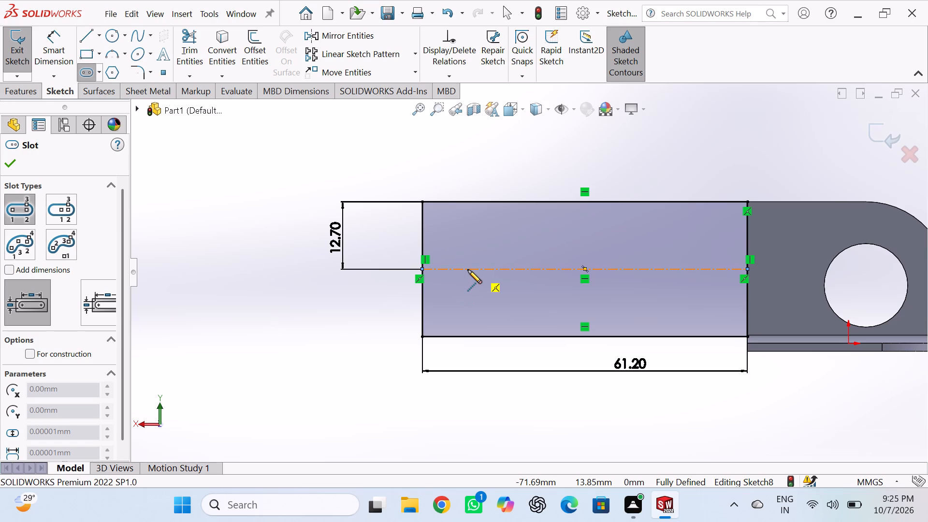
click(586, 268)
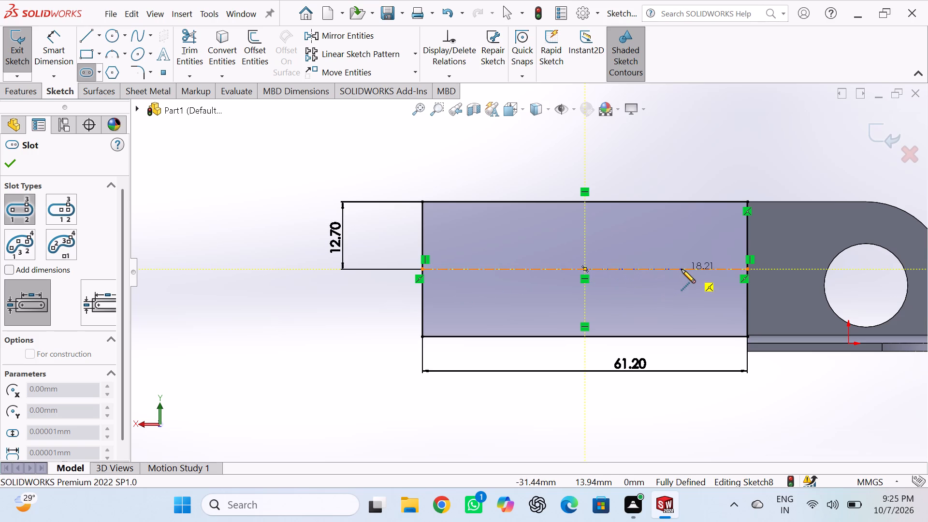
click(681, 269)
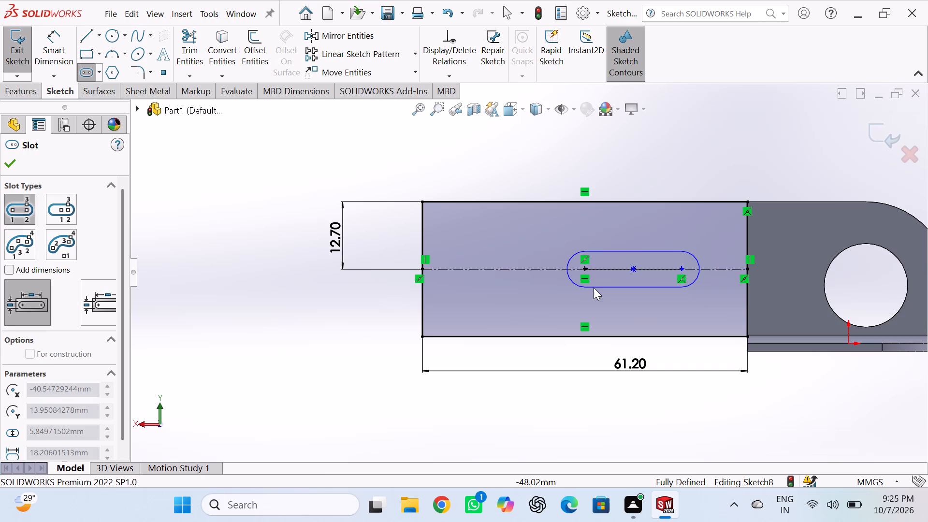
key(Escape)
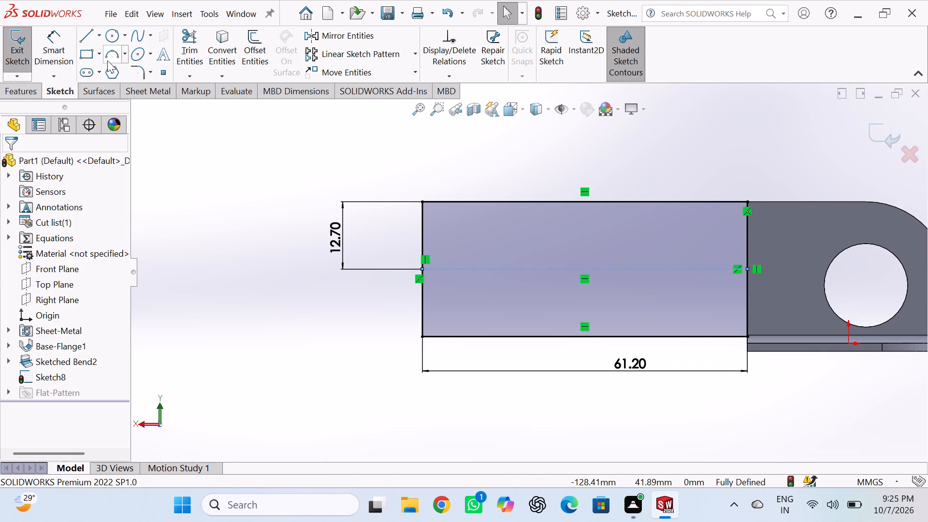
Sketch a straight slot along the rectangle's centerline, about 37 mm between arc centers and about 8 mm wide.
click(89, 75)
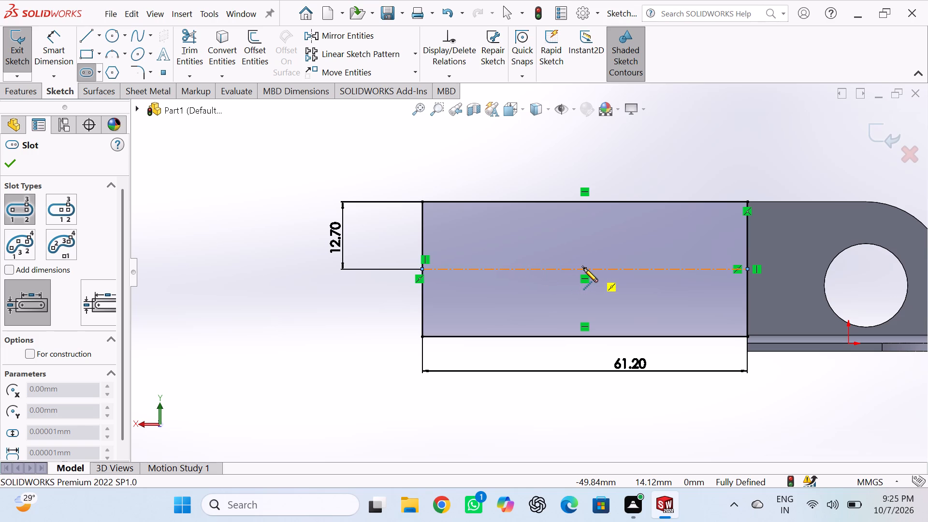
click(482, 269)
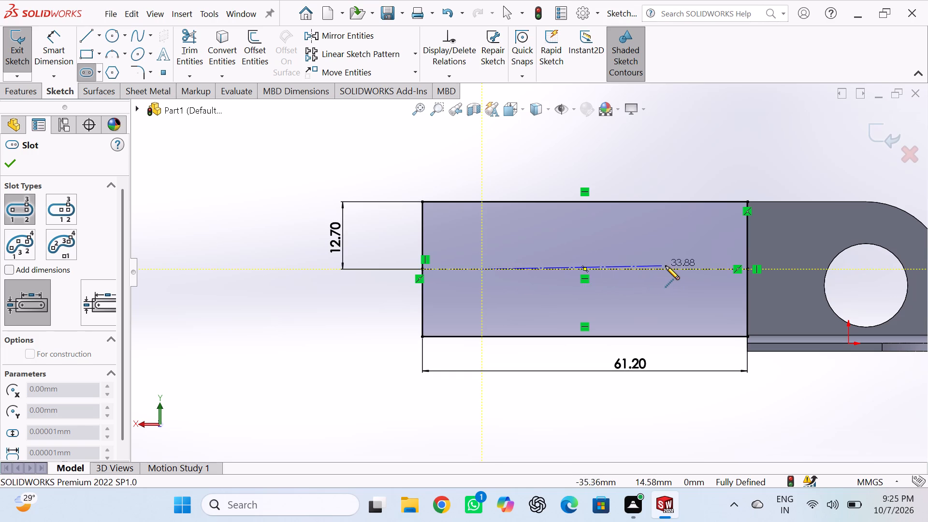
click(678, 270)
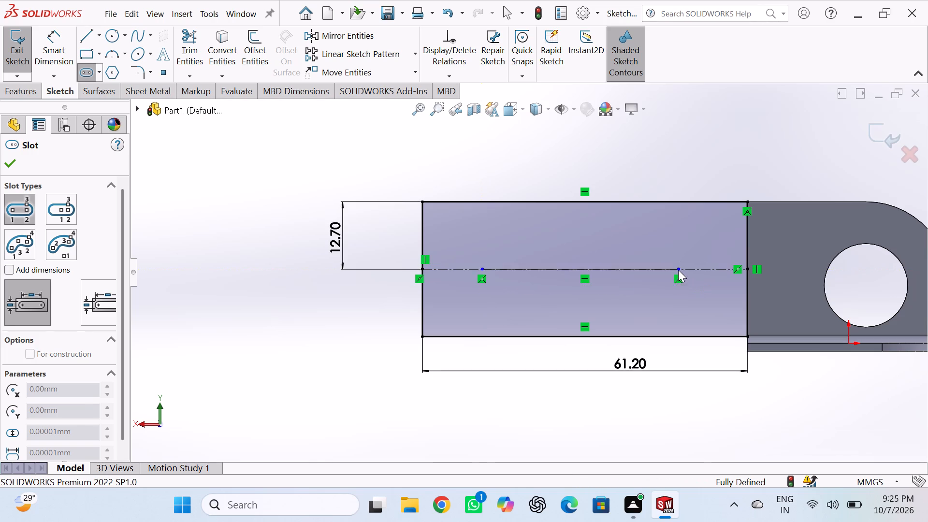
click(682, 290)
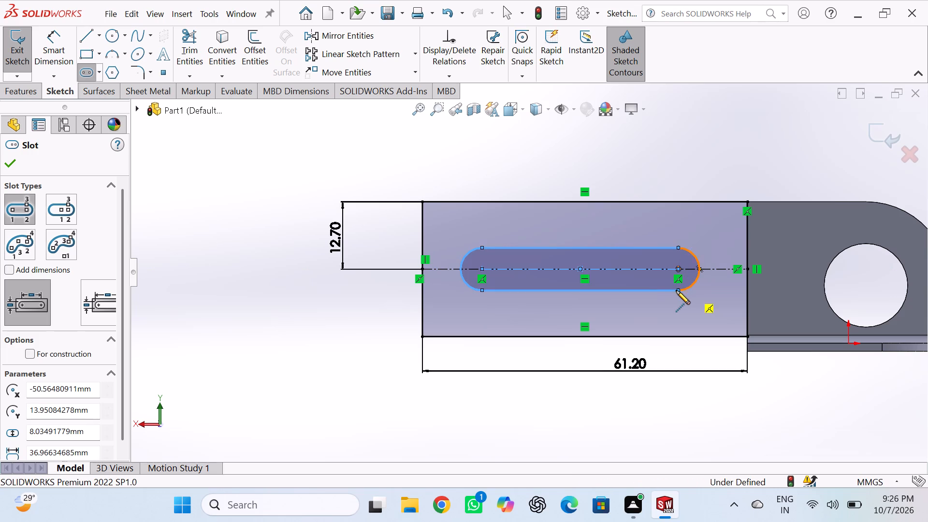
Dimension the distance between the slot's two arc centers as 31.75 mm.
click(48, 48)
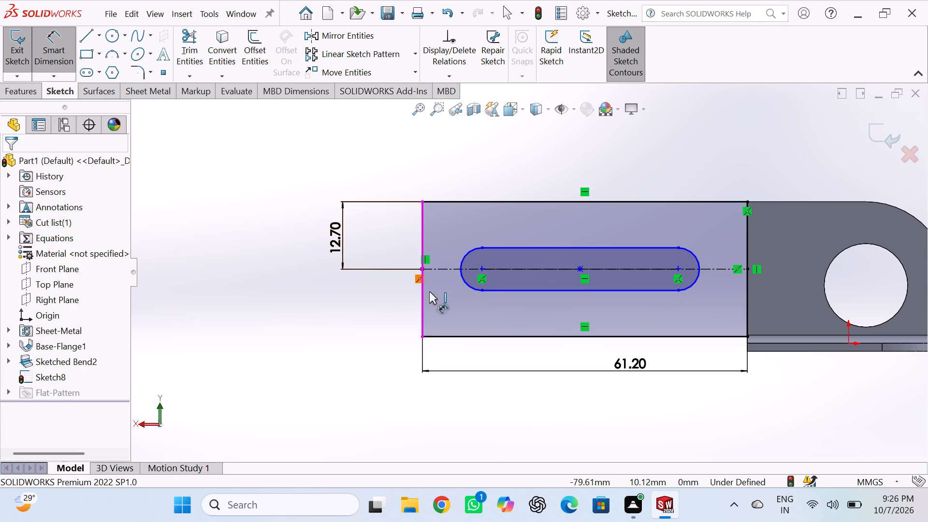
click(481, 270)
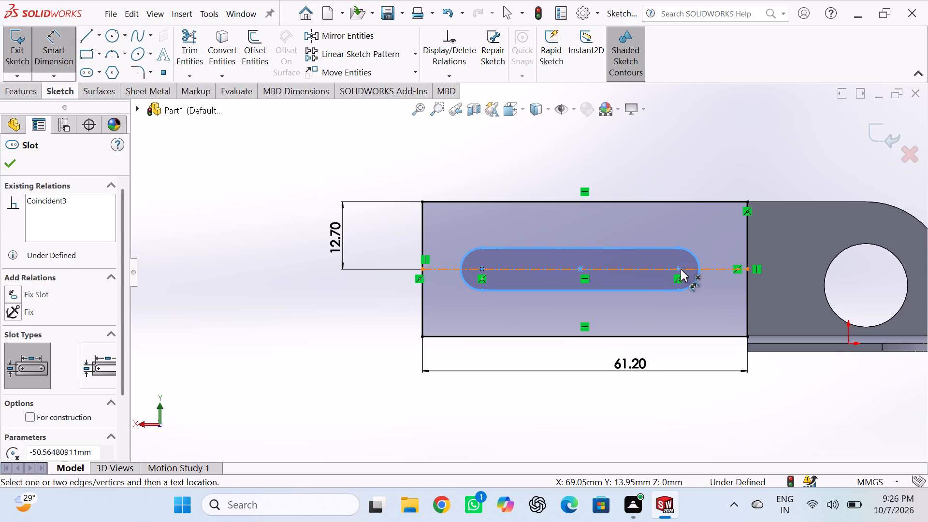
click(678, 270)
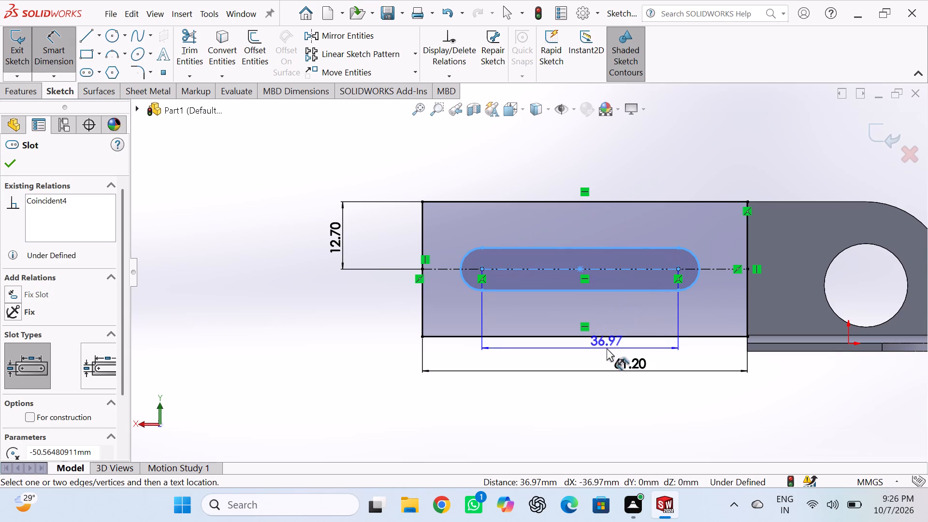
click(604, 360)
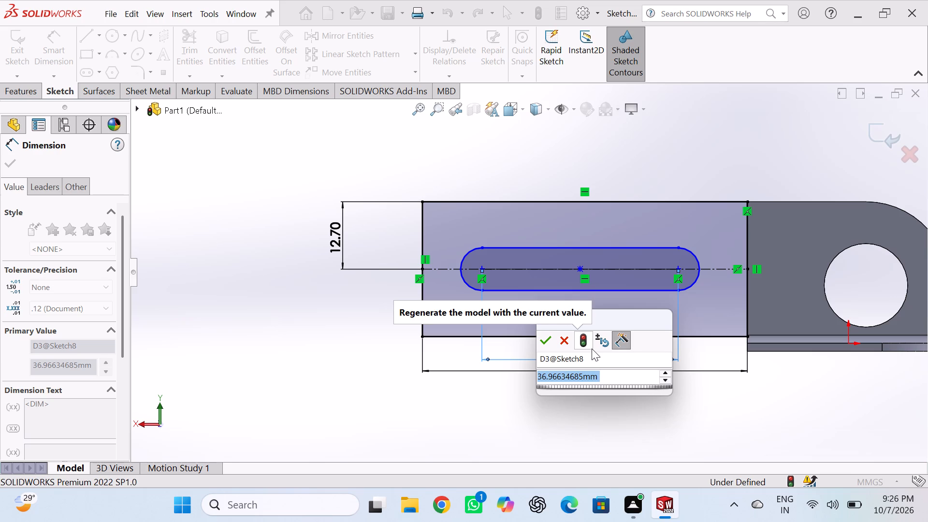
text(31)
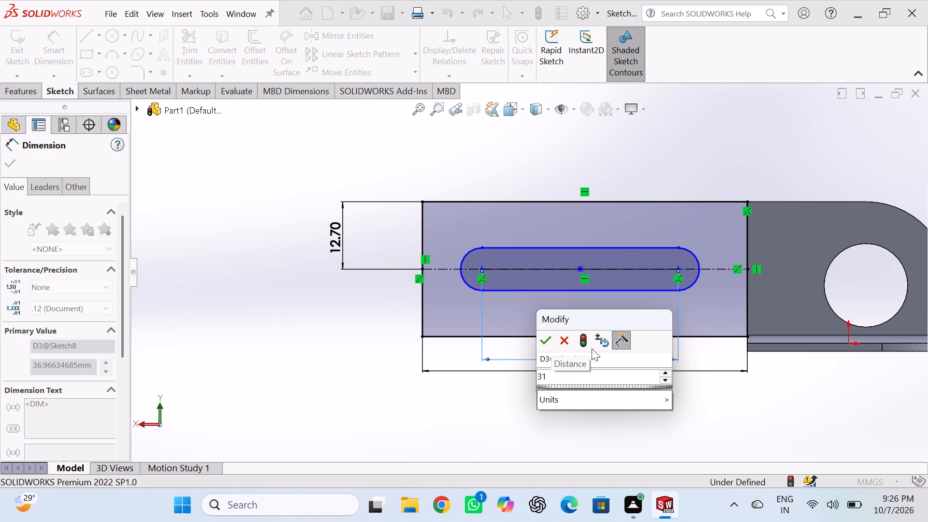
key(period)
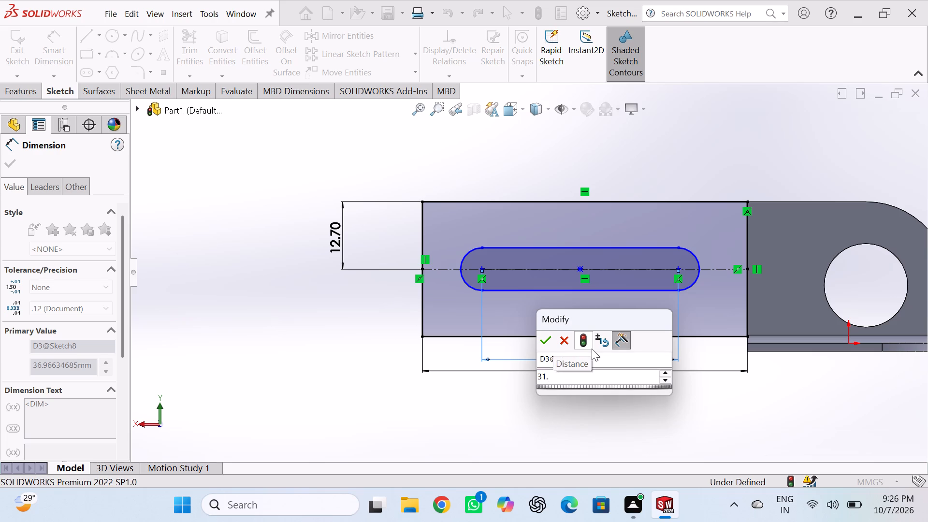
text(75)
key(Return)
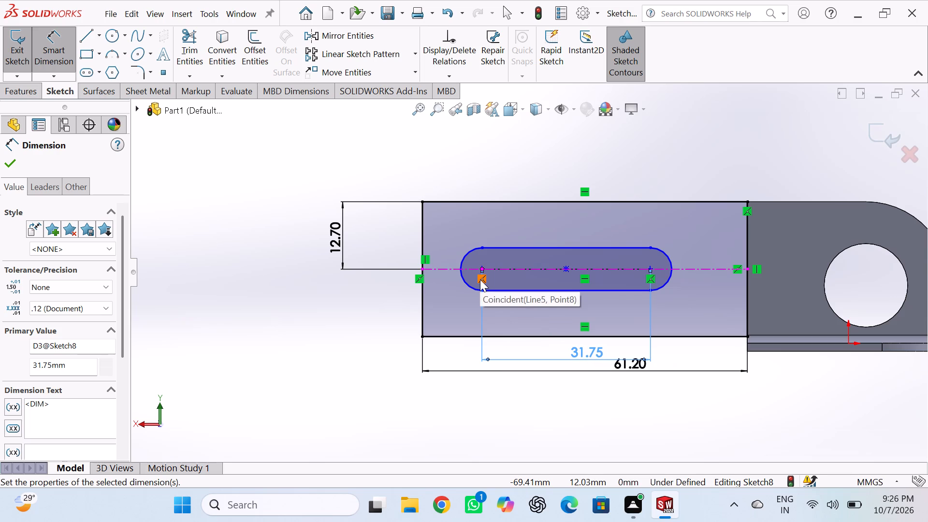
Dimension the slot's end arc with a radius of 7.112 mm.
click(462, 261)
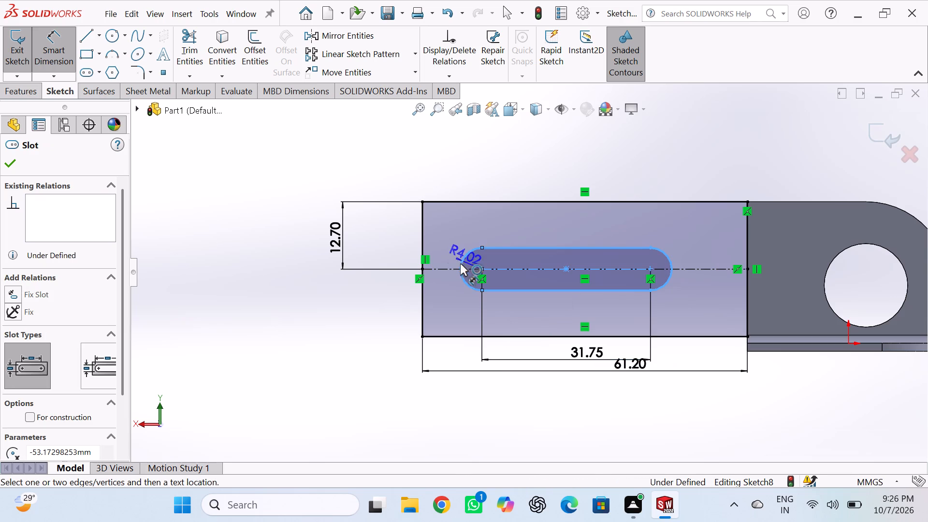
click(405, 329)
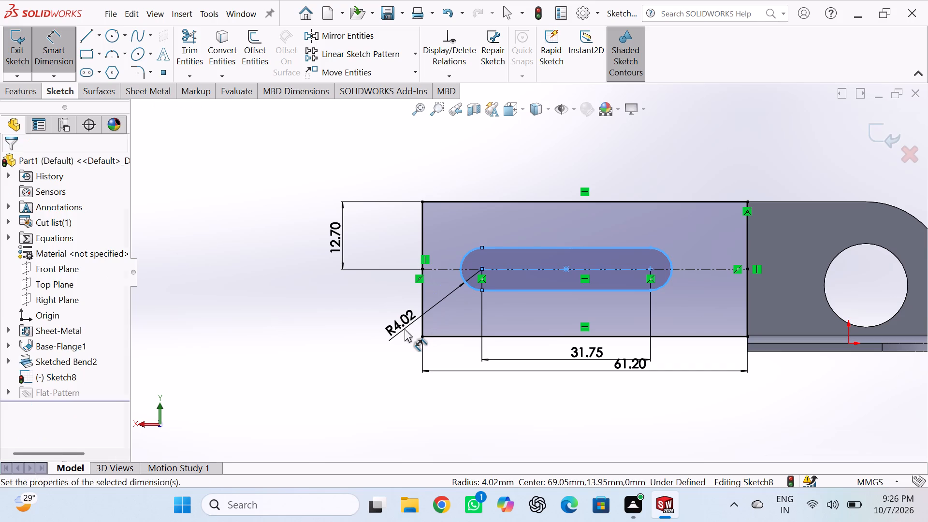
key(7)
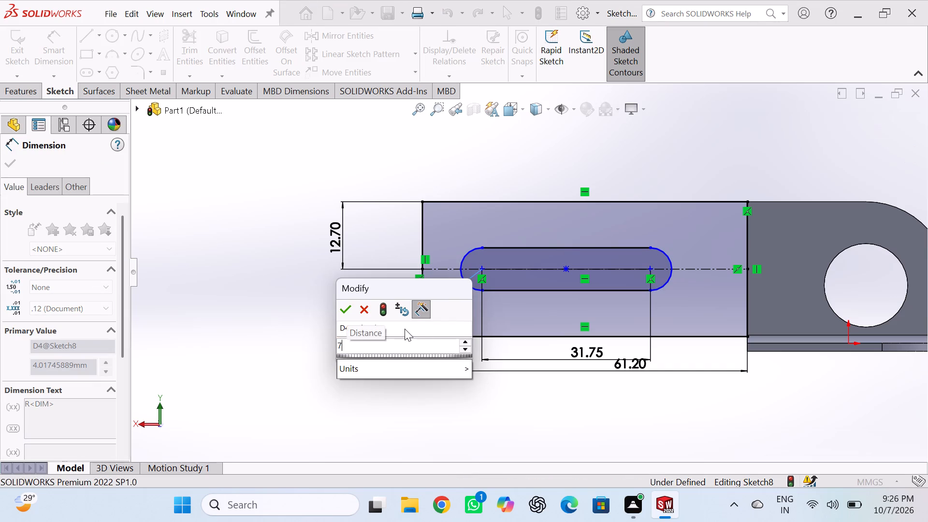
key(period)
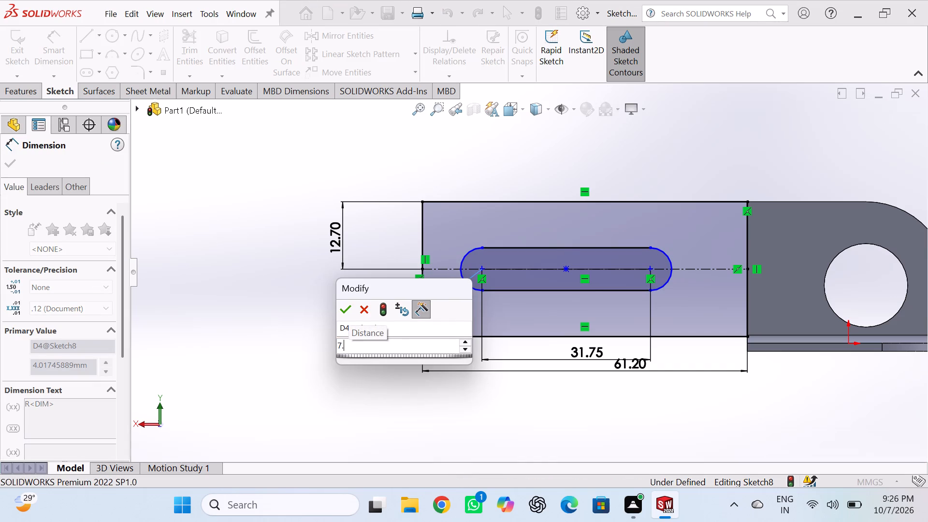
text(11)
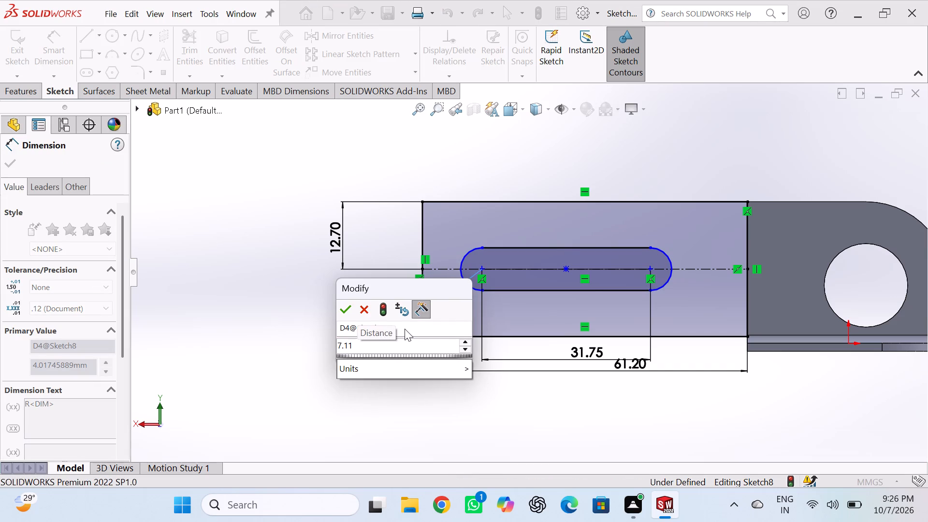
key(2)
key(Return)
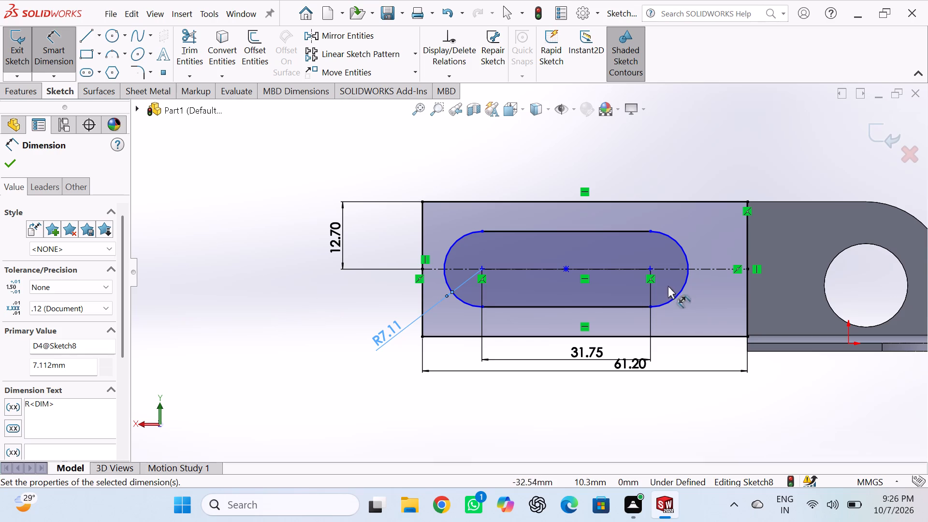
Dimension the distance from the slot's arc center nearest the holed flange to the rectangle's adjoining vertical edge as 15.8571 mm.
click(652, 267)
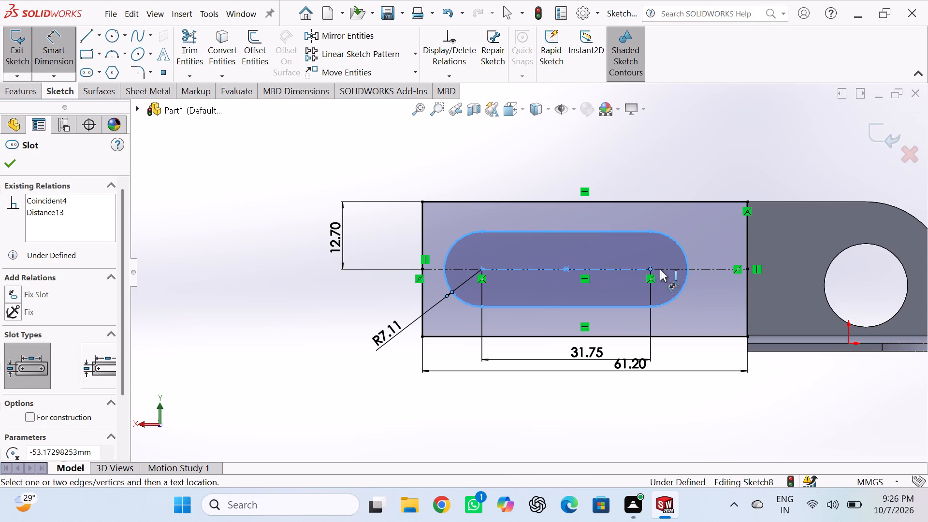
click(748, 286)
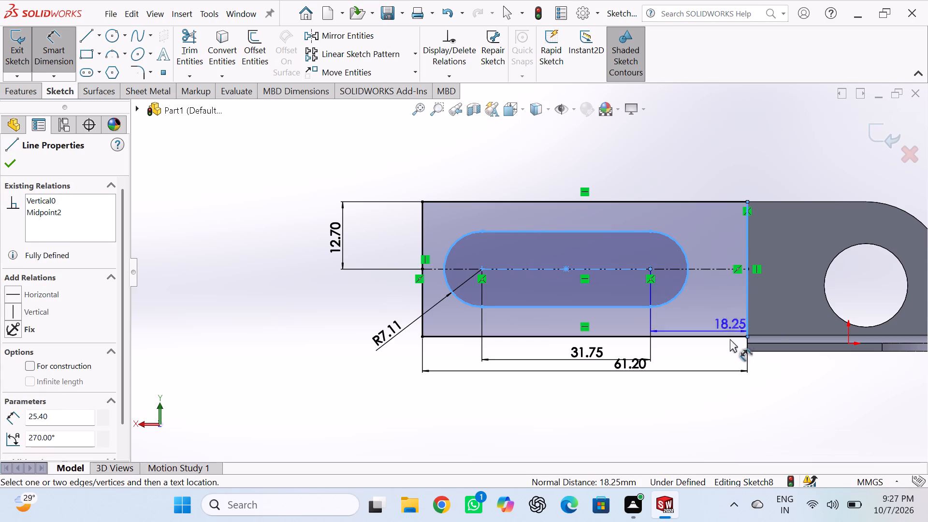
click(724, 380)
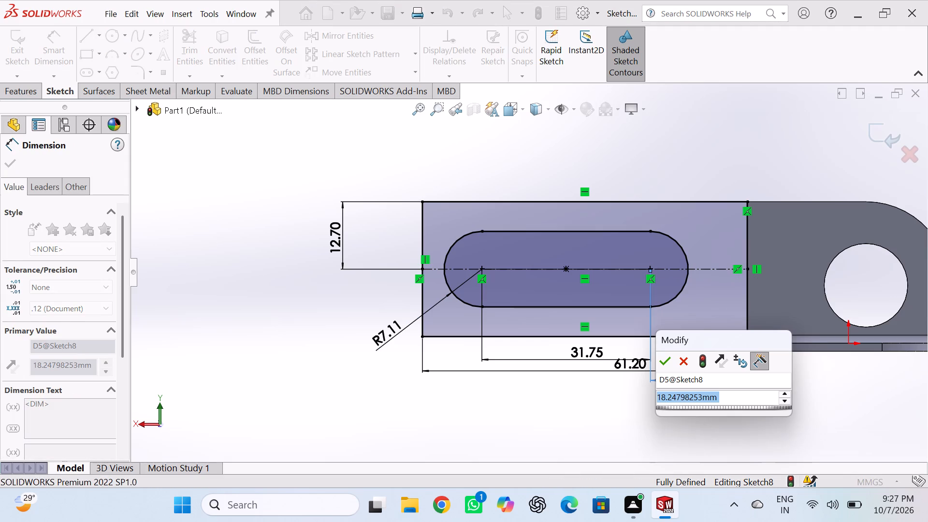
key(1)
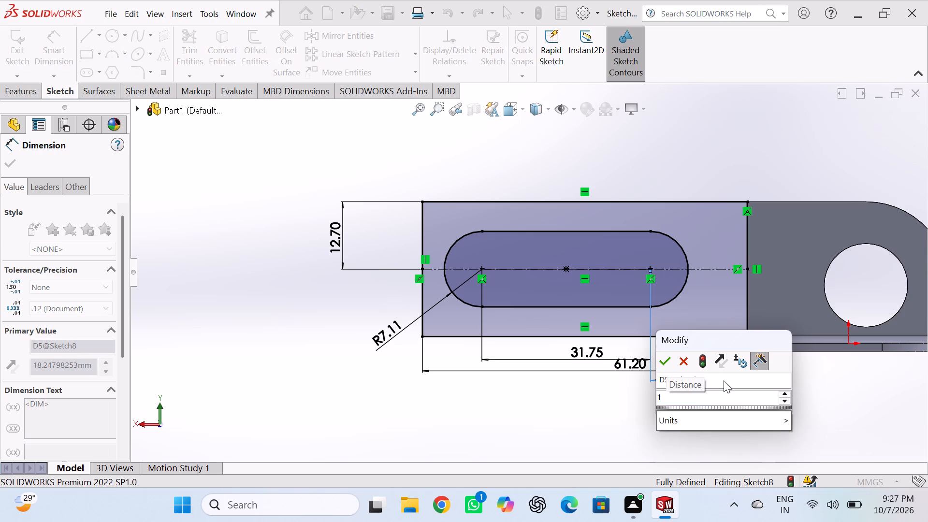
key(5)
key(period)
text(85)
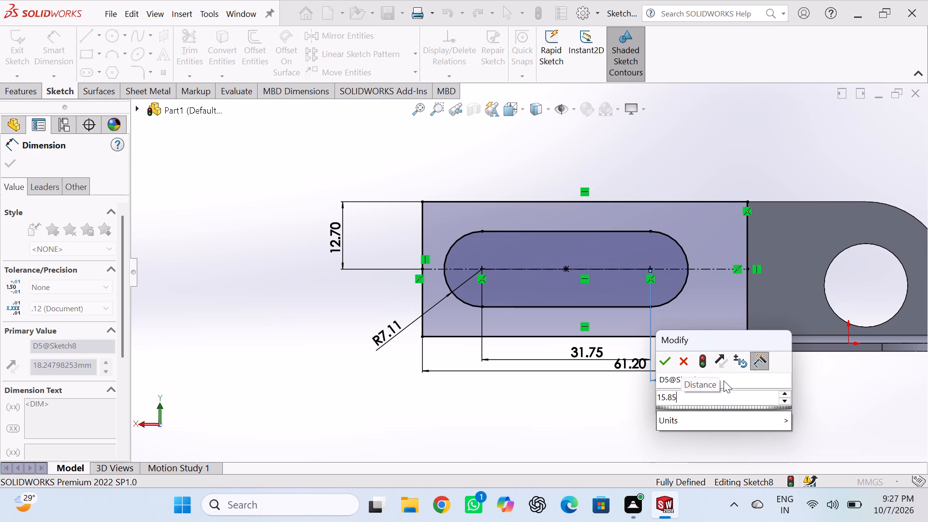
text(71)
key(Return)
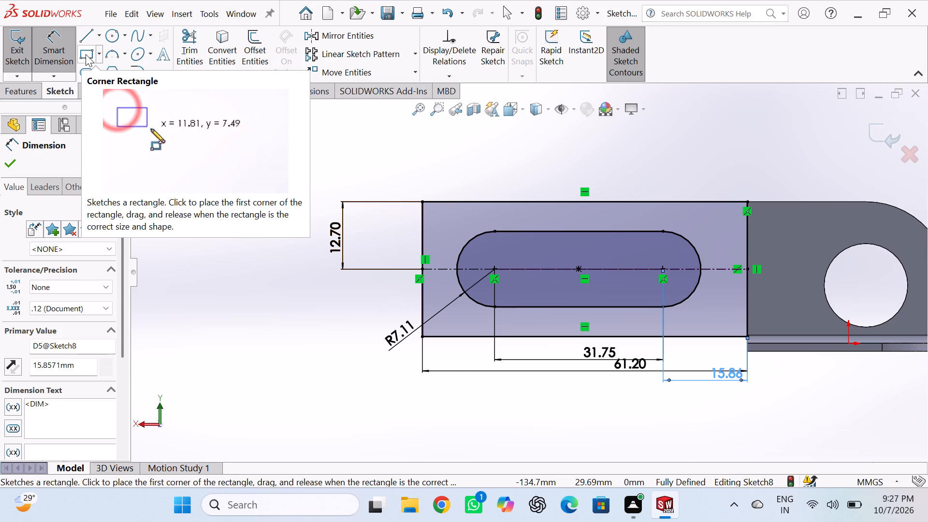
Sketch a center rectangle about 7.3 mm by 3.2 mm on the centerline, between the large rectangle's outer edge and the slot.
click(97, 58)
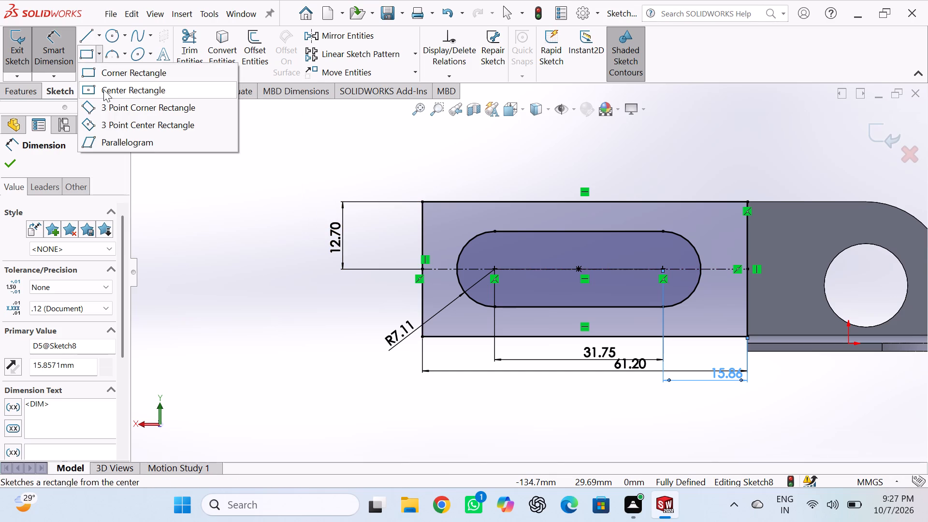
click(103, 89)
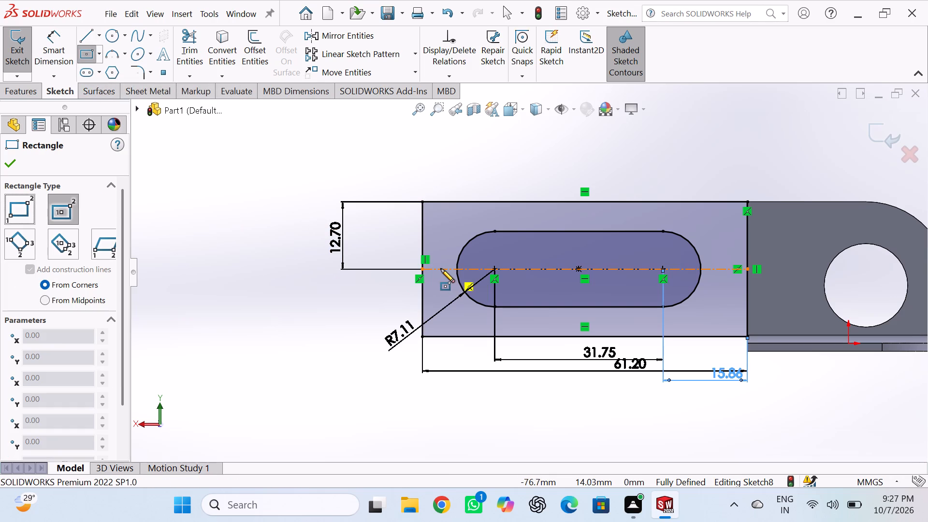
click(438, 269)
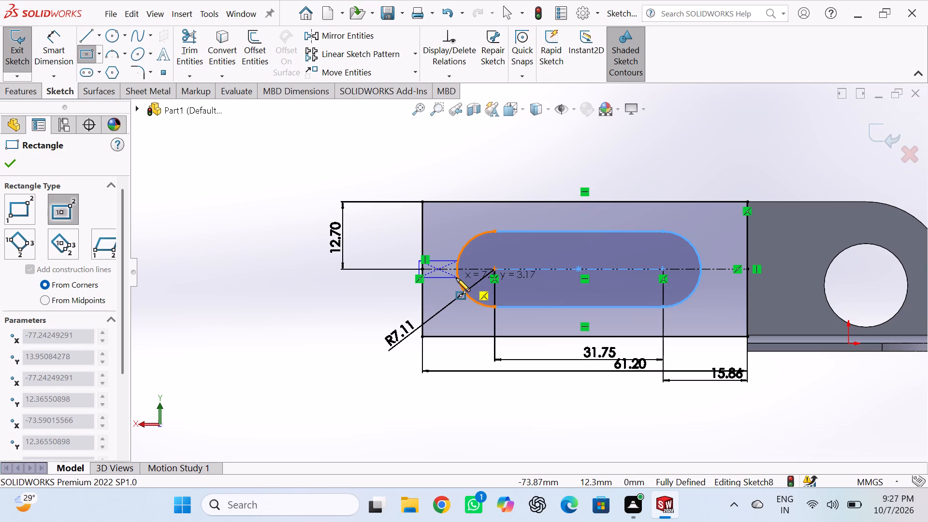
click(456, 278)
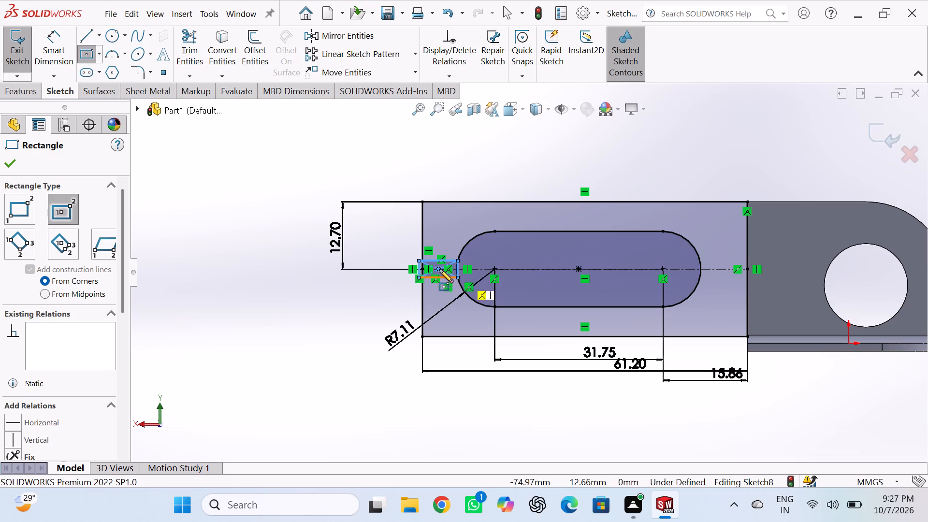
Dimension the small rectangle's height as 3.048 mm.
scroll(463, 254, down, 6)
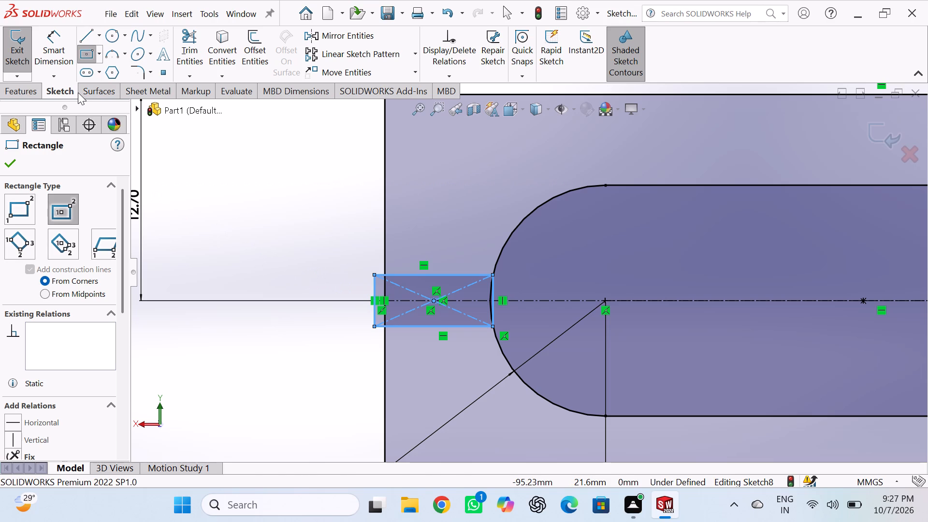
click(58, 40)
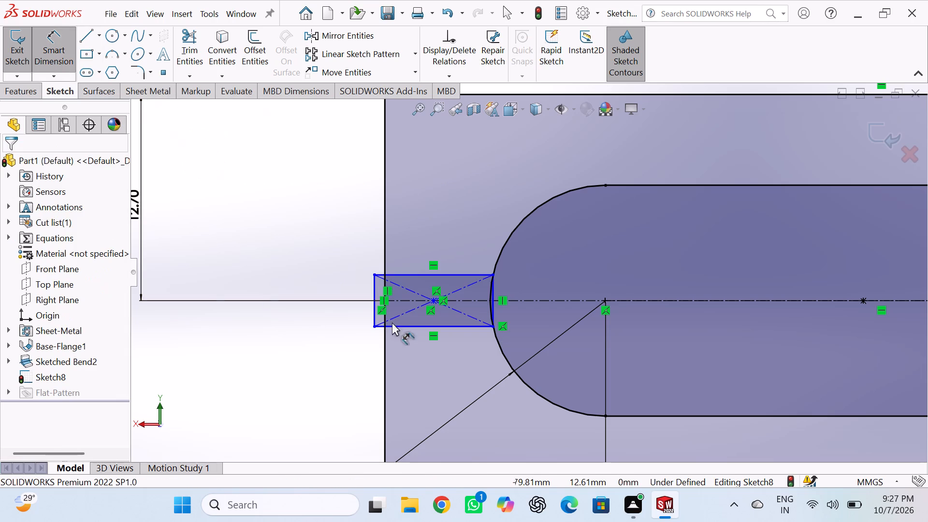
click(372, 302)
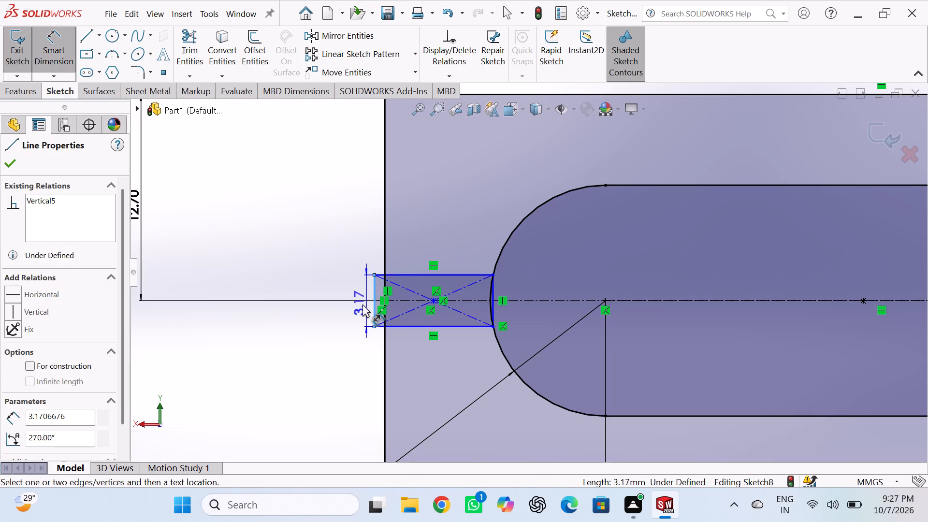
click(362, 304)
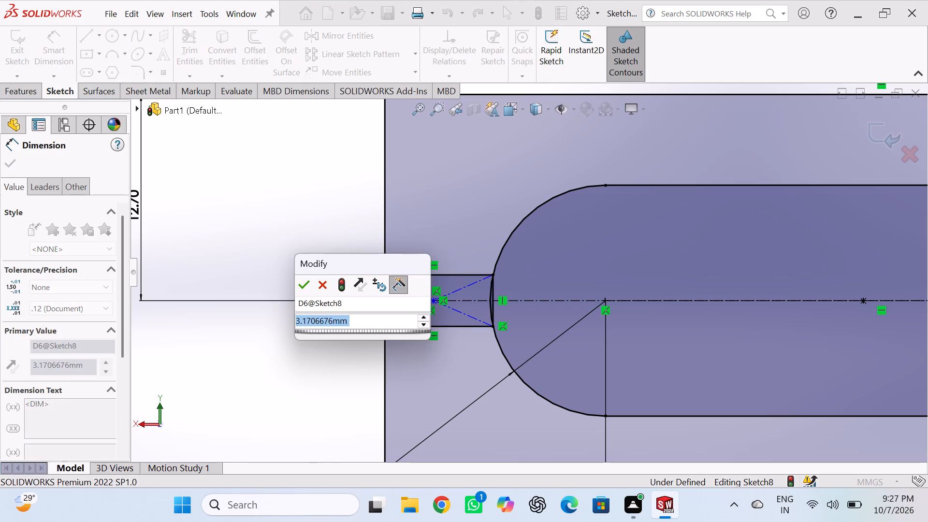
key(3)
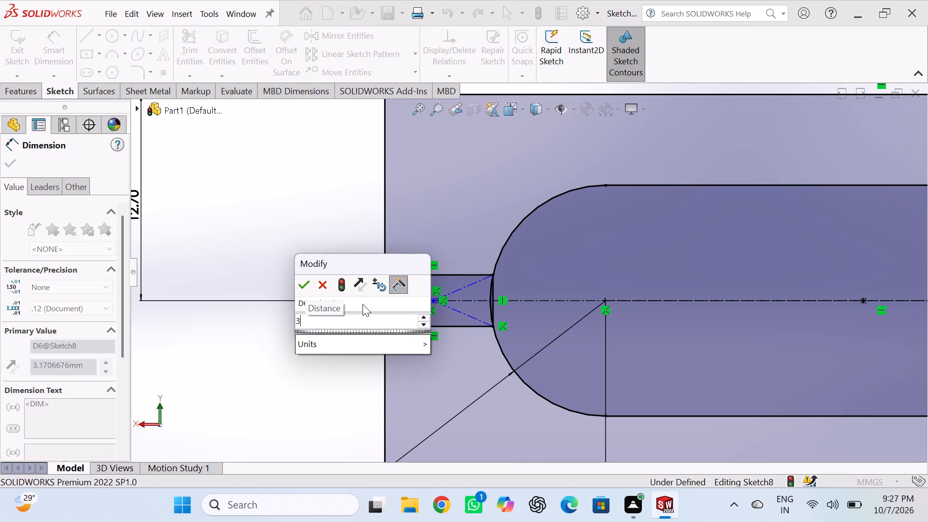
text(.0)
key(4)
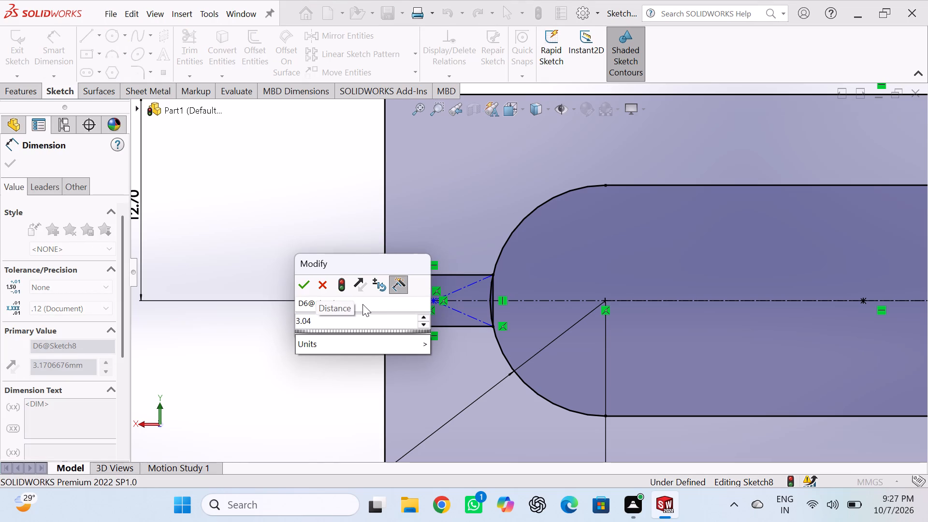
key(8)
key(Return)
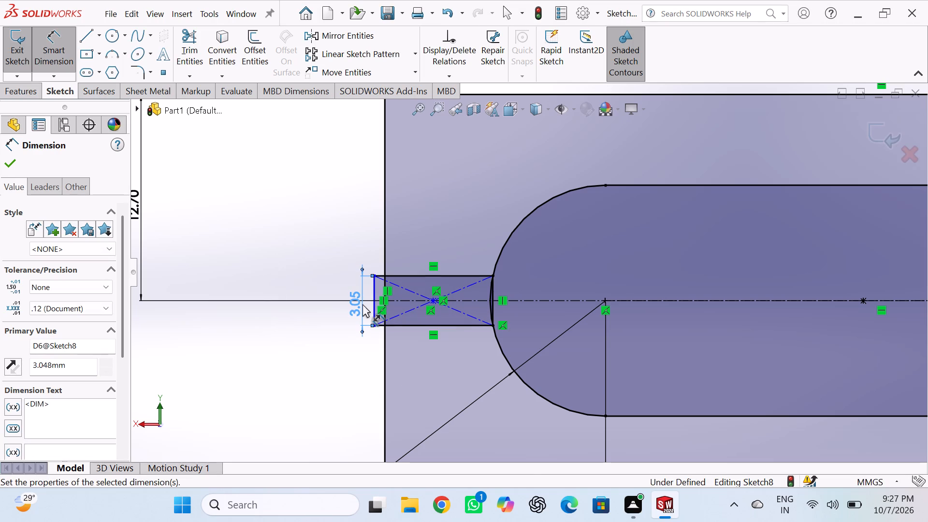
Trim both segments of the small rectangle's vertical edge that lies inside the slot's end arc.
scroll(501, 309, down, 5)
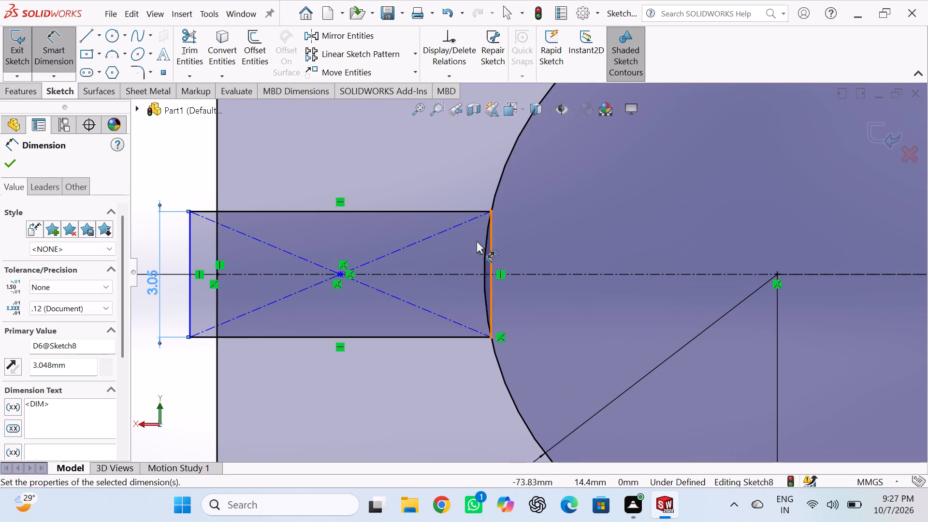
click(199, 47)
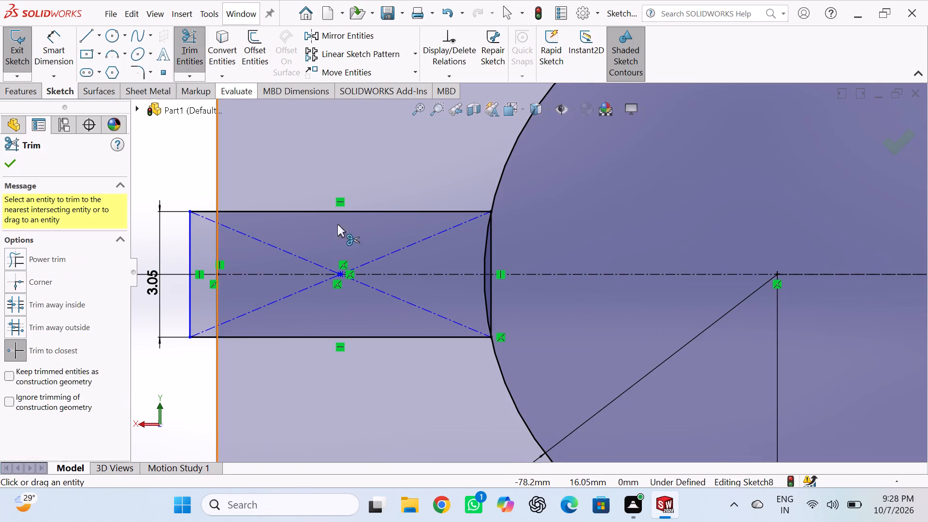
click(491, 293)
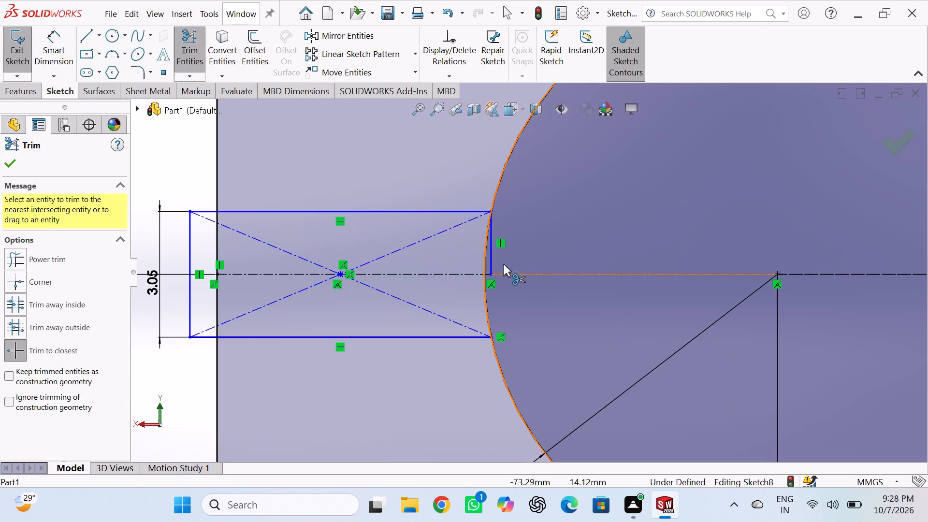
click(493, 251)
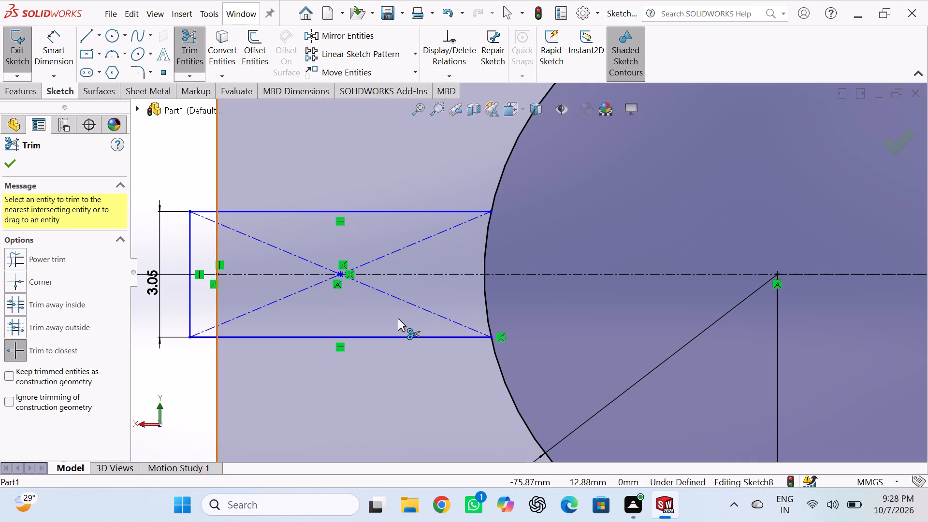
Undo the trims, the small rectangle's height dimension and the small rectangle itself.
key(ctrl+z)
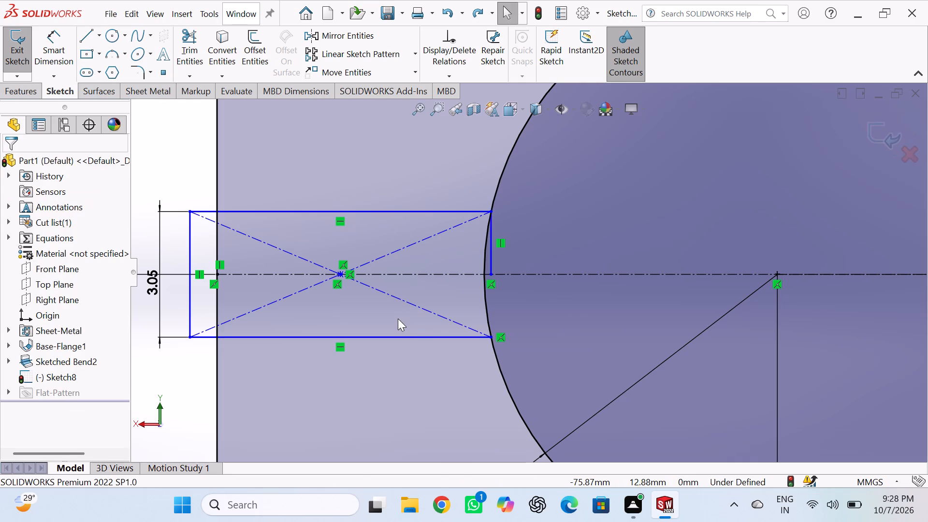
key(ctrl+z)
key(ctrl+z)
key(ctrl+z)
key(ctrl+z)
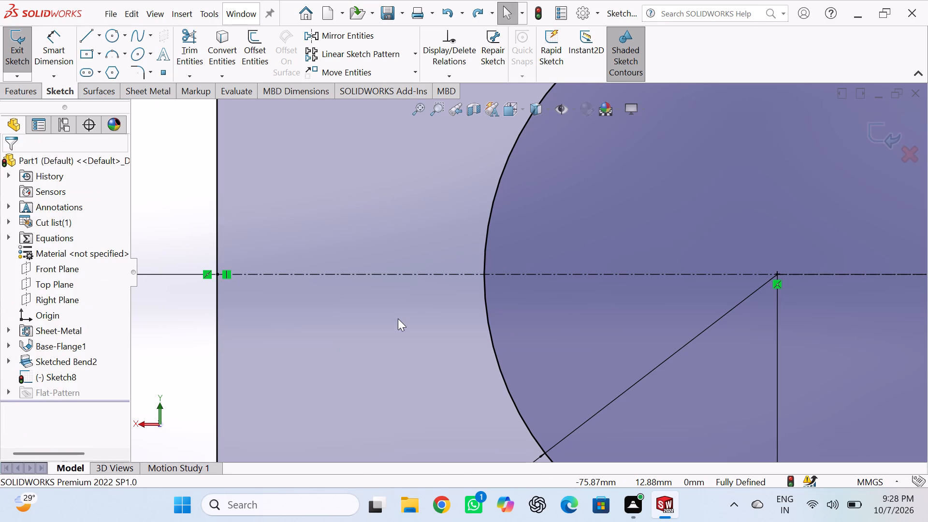
Sketch a 3 point arc of about 12.8 mm radius between the rectangle's two outer corners, bulging away from the slot.
scroll(398, 319, up, 12)
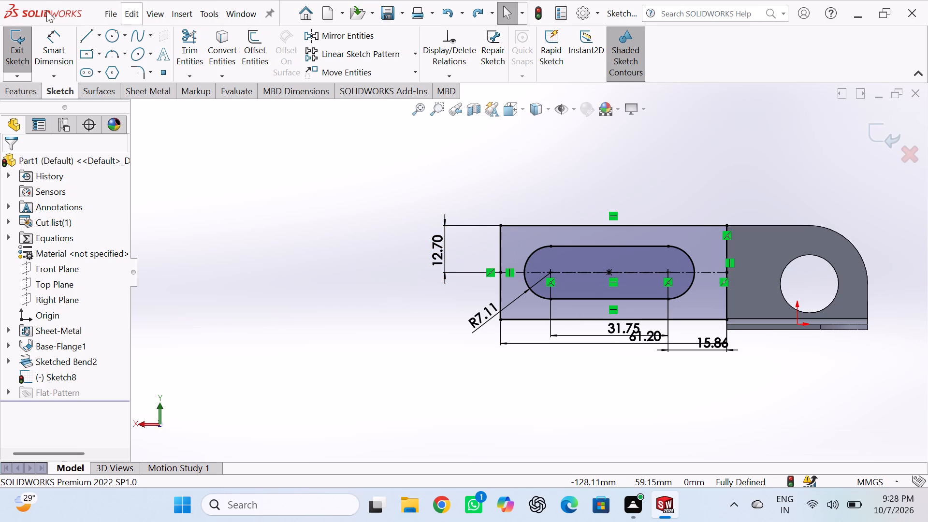
click(109, 55)
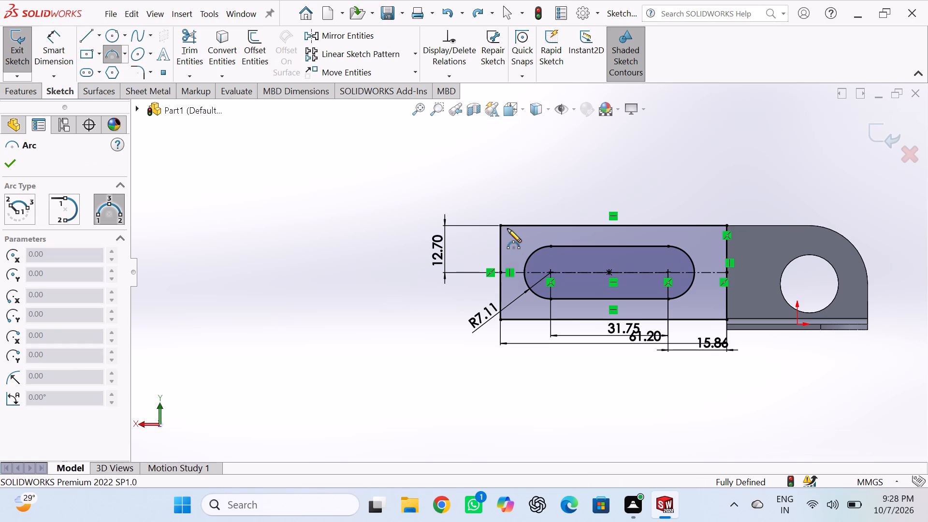
click(501, 224)
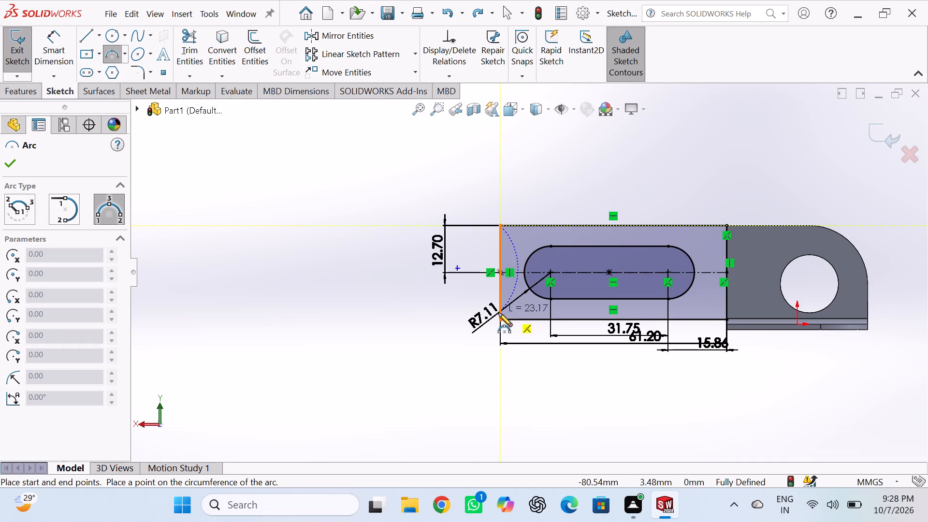
click(499, 320)
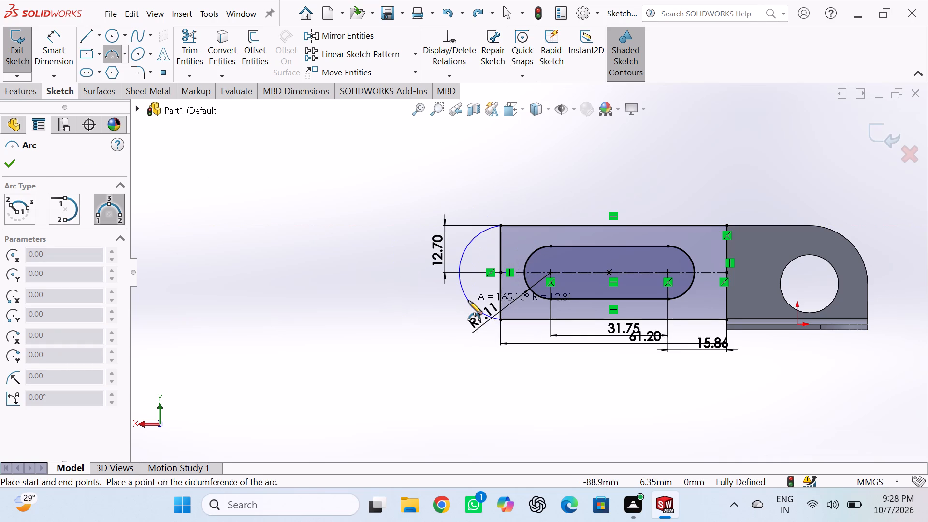
click(468, 301)
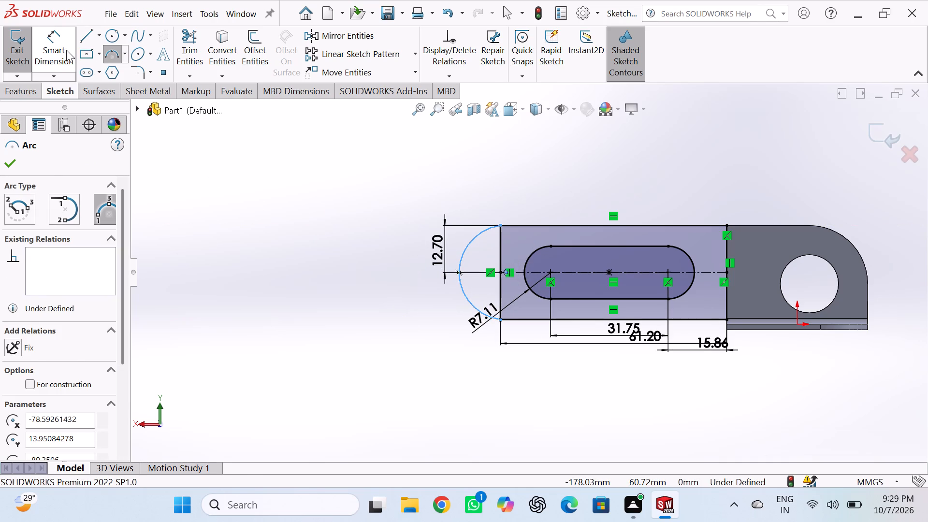
Dimension the outer end arc with a radius of 13.97 mm.
click(66, 50)
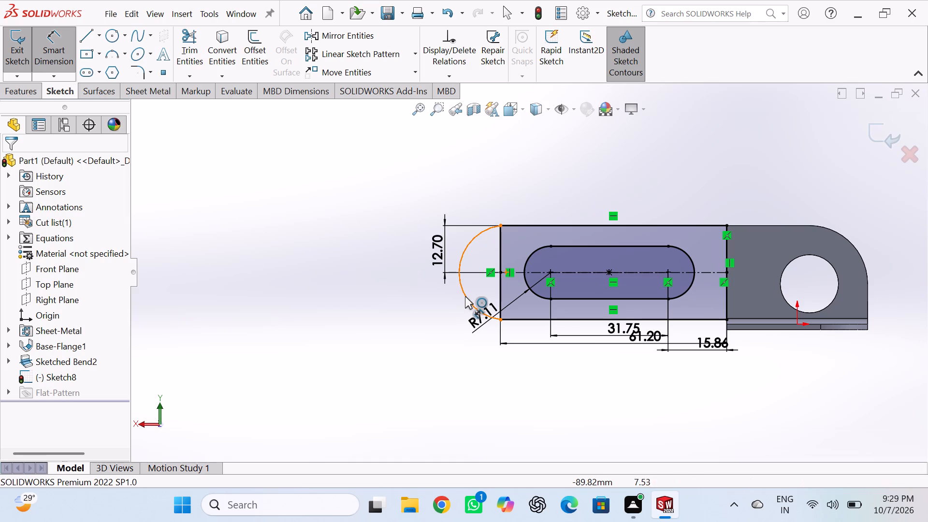
click(465, 296)
click(425, 308)
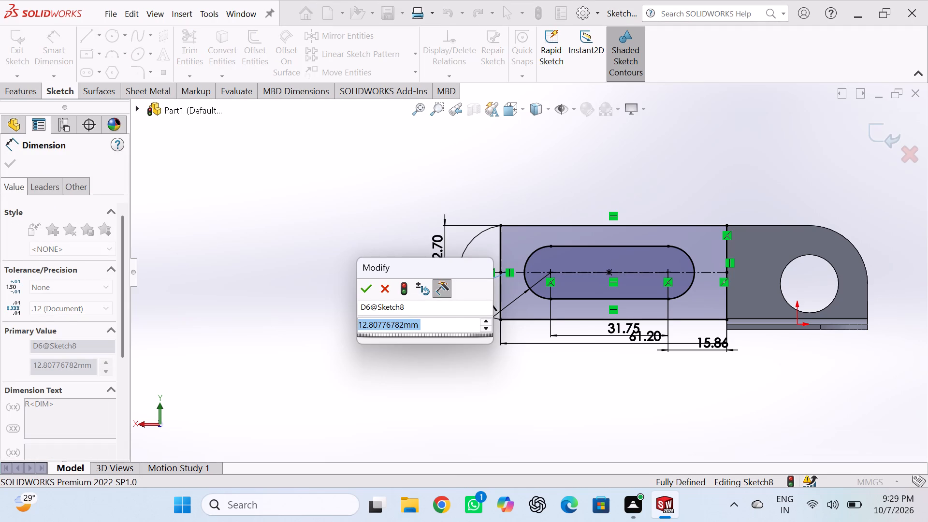
text(13)
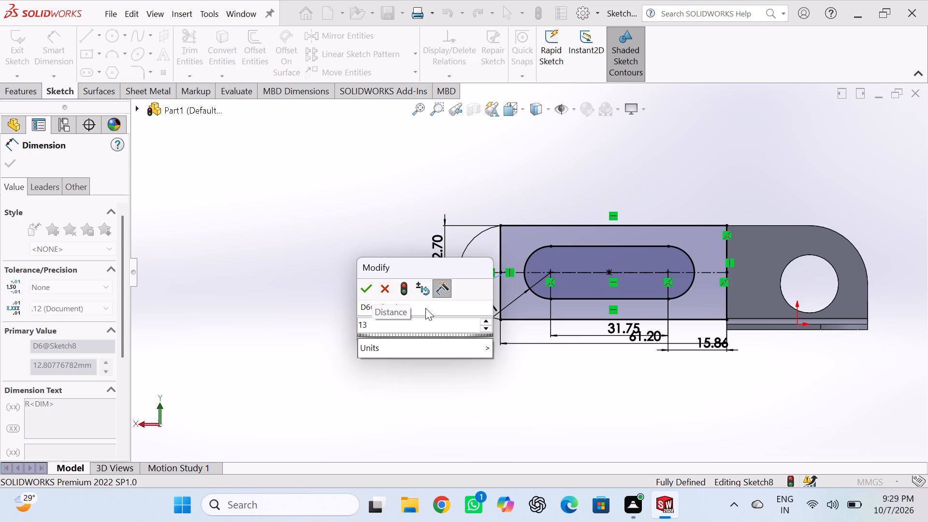
key(period)
key(9)
key(7)
key(Return)
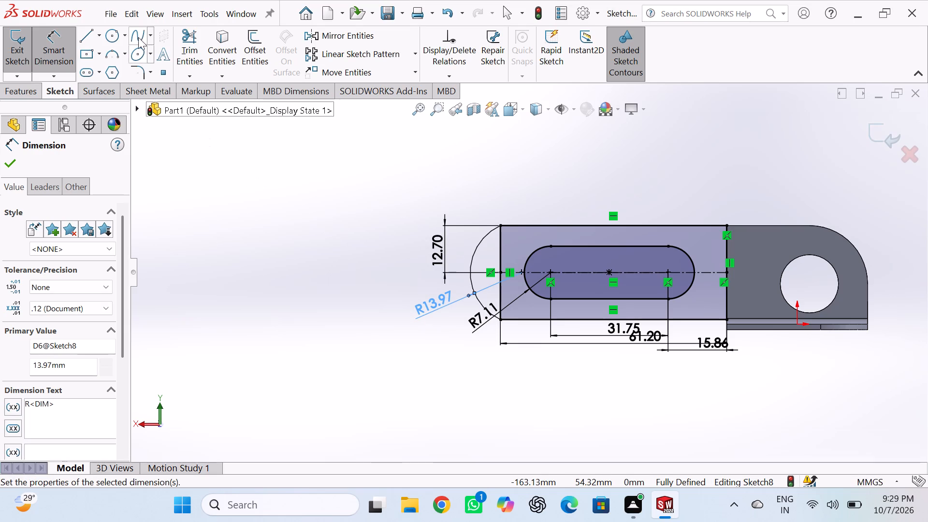
Trim away the rectangle's outer vertical edge inside the end arc, accepting deletion of its midpoint relation.
click(184, 47)
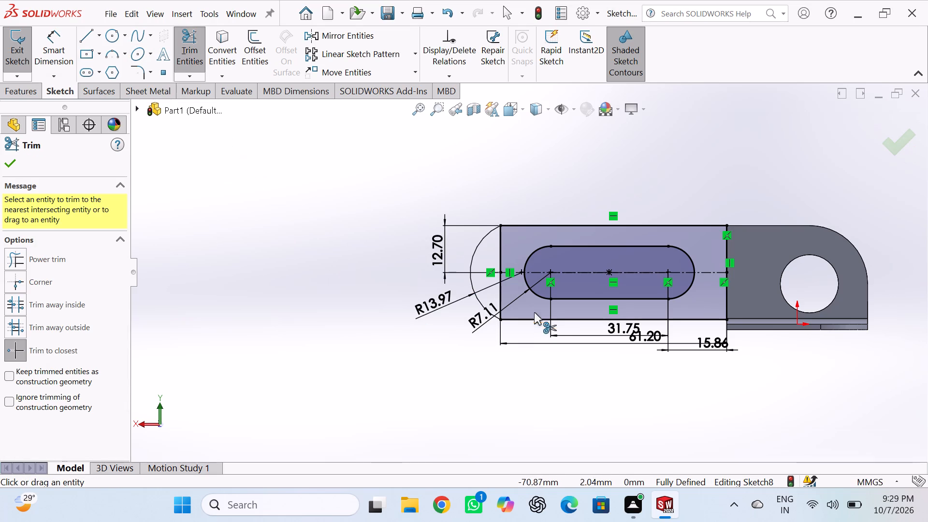
click(500, 251)
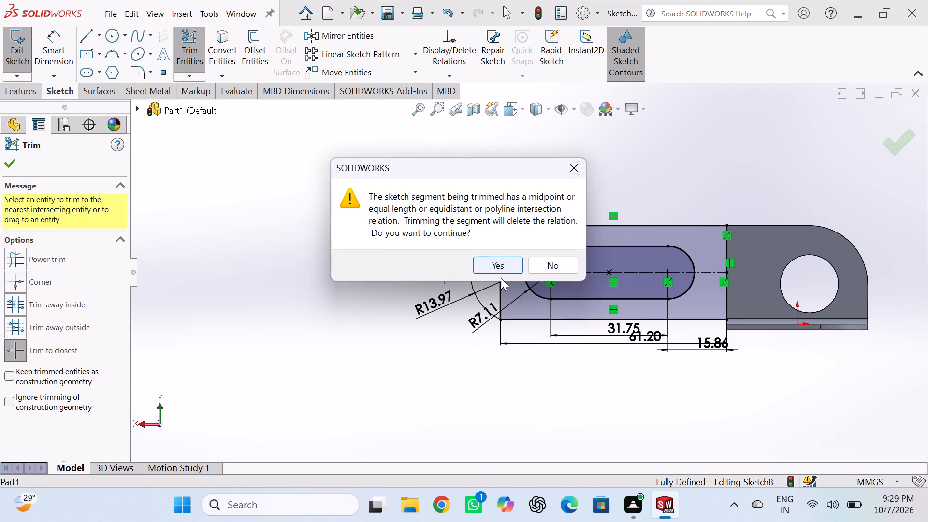
click(502, 271)
click(499, 282)
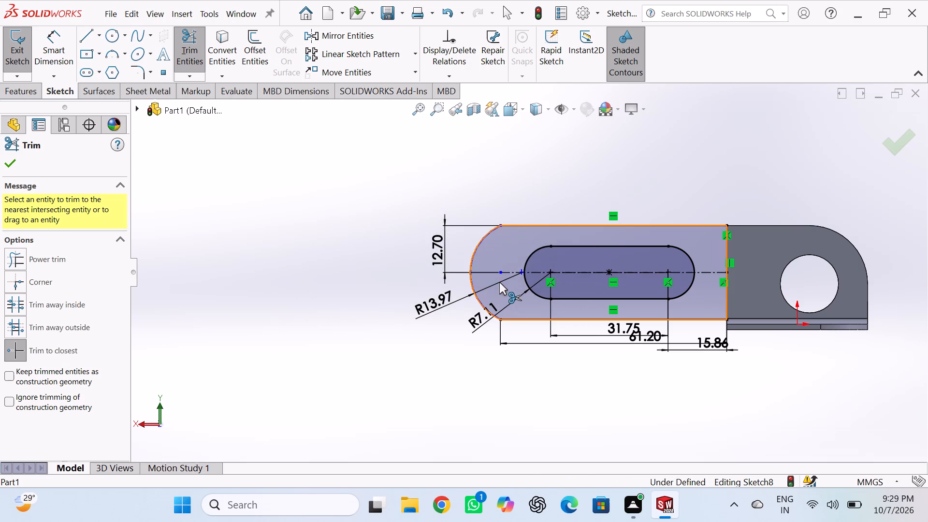
click(333, 275)
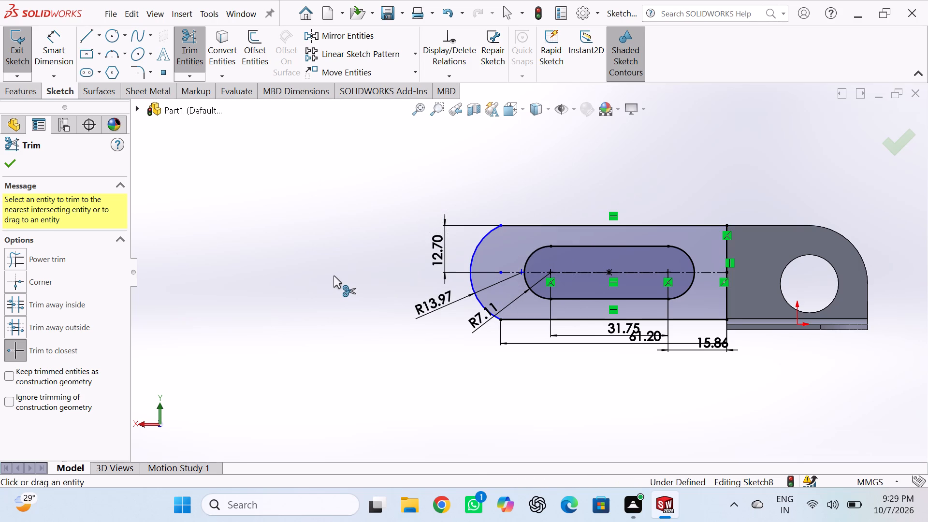
Delete the rectangle's 61.20 mm length dimension.
click(60, 49)
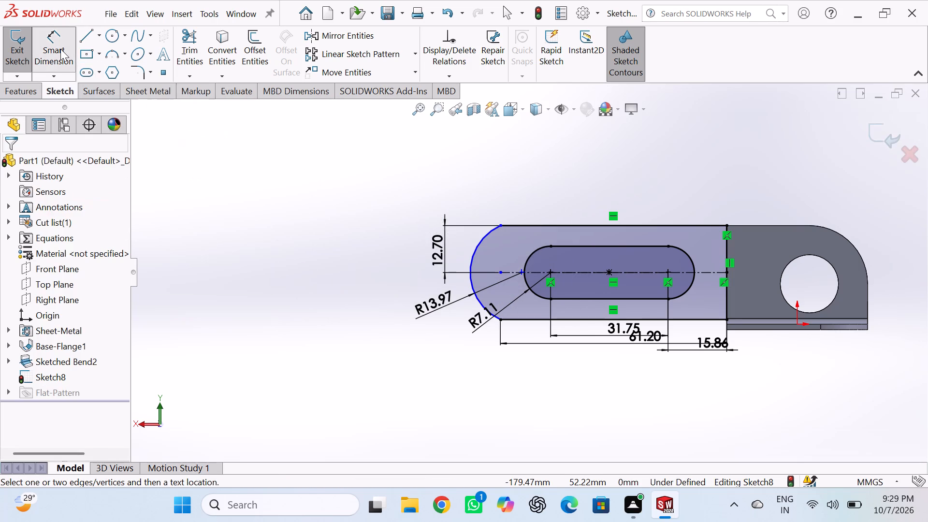
scroll(648, 347, down, 1)
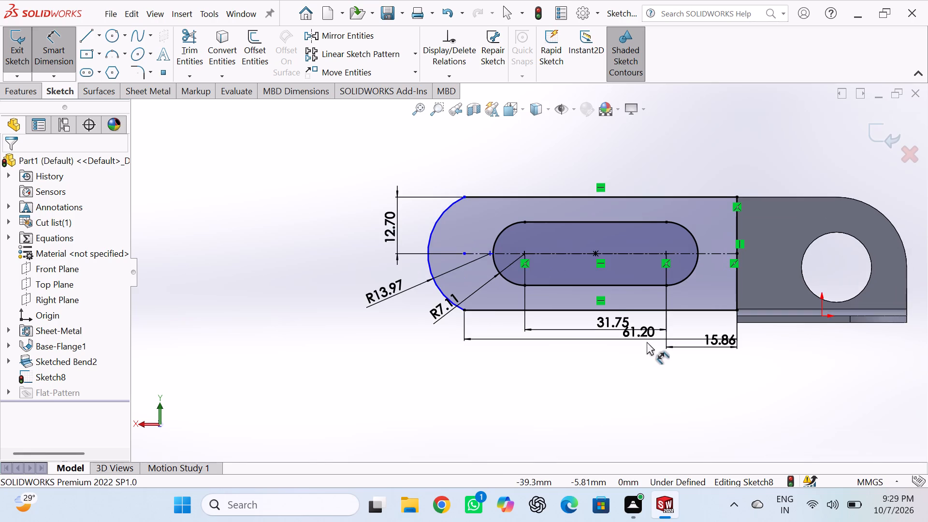
scroll(644, 337, down, 3)
click(623, 320)
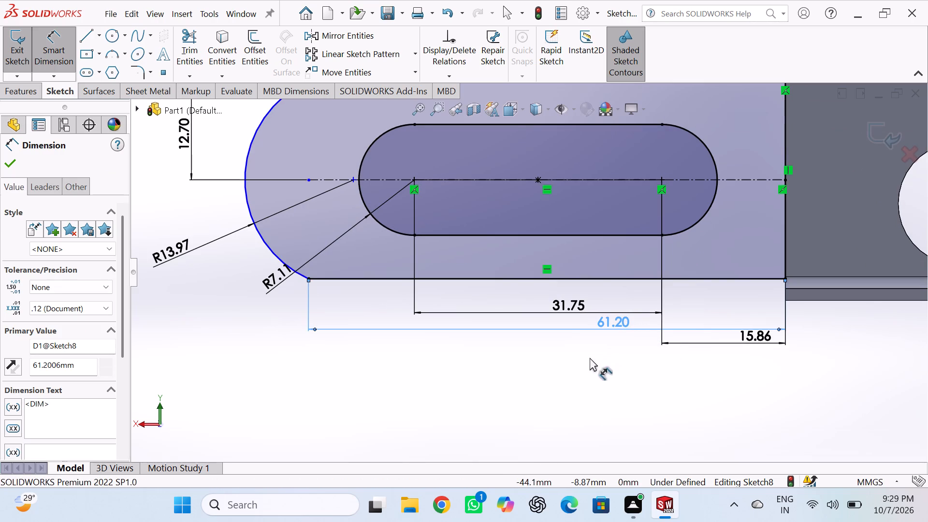
key(Delete)
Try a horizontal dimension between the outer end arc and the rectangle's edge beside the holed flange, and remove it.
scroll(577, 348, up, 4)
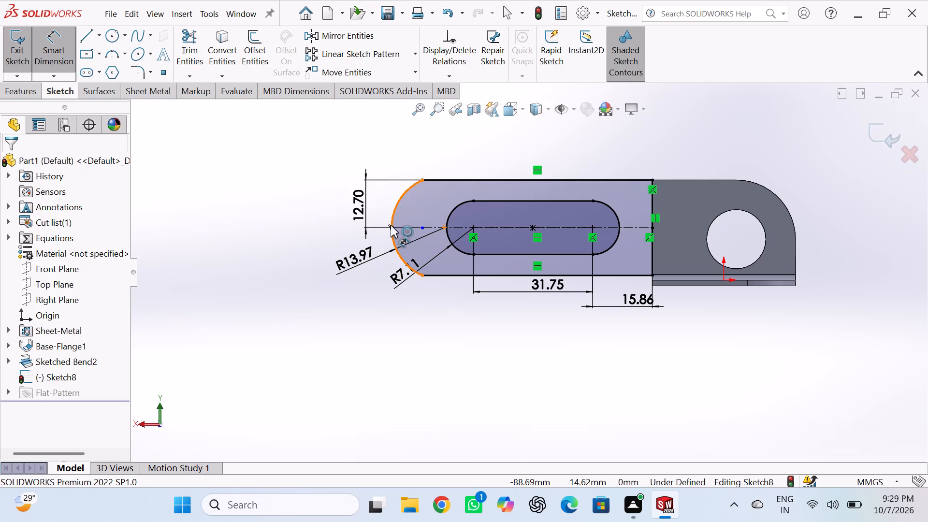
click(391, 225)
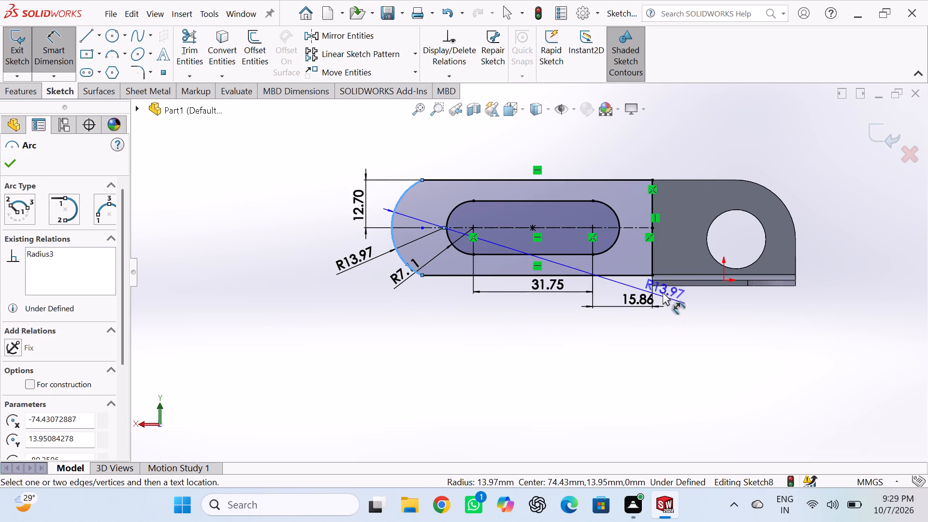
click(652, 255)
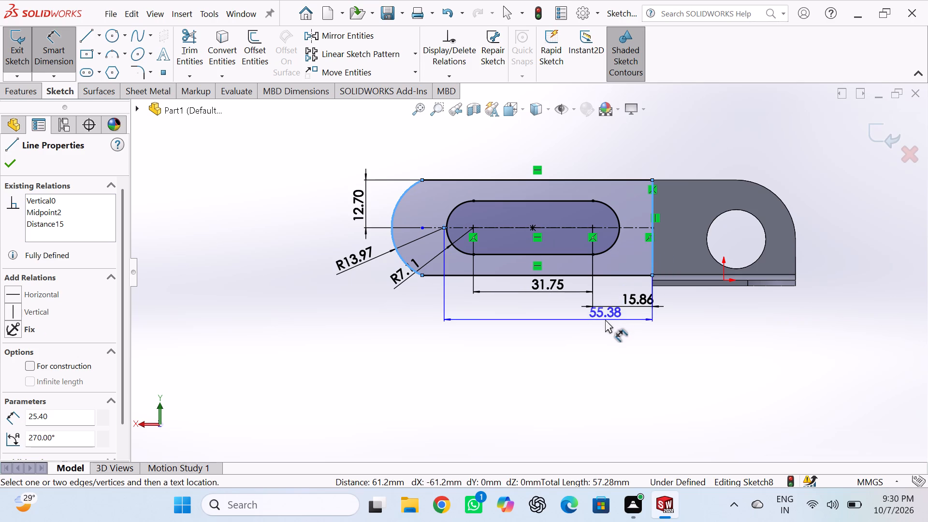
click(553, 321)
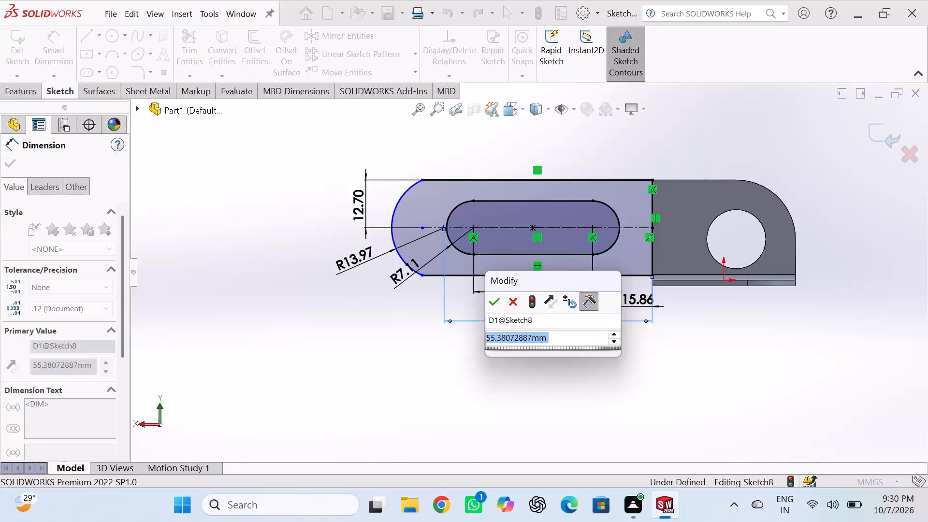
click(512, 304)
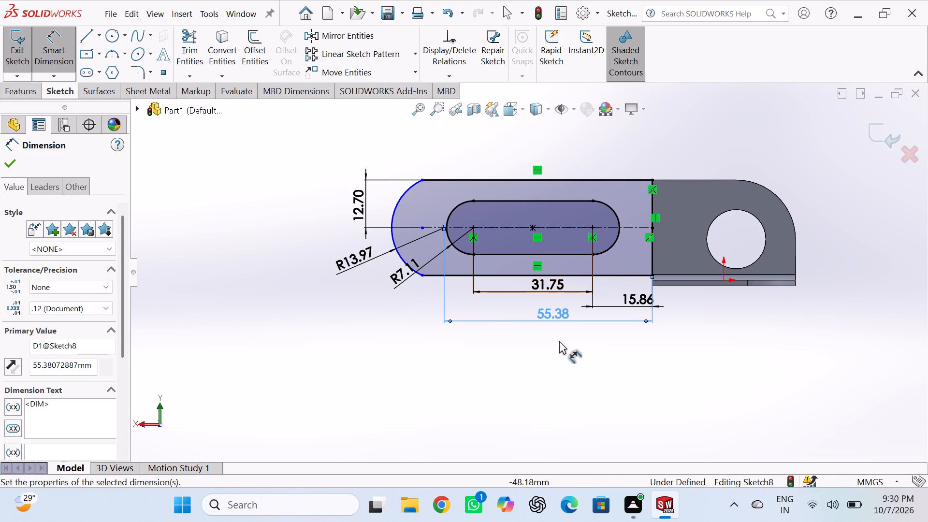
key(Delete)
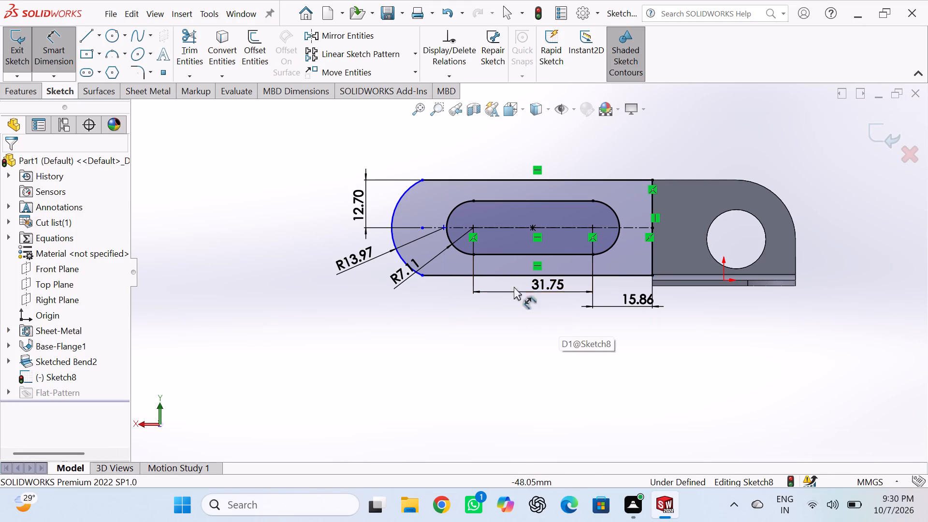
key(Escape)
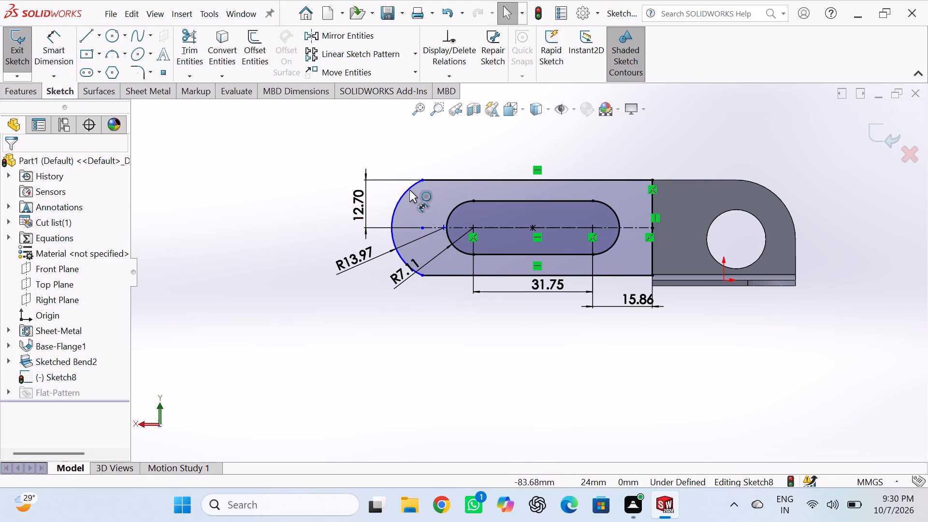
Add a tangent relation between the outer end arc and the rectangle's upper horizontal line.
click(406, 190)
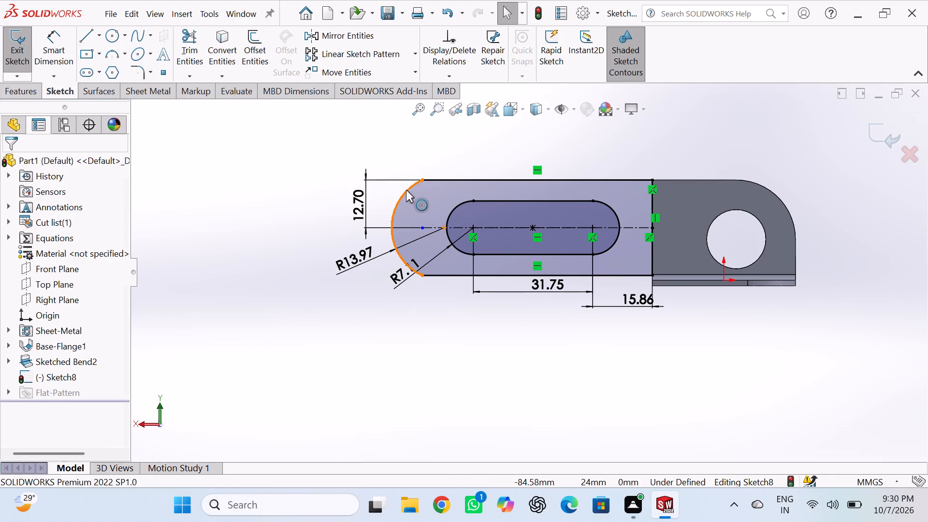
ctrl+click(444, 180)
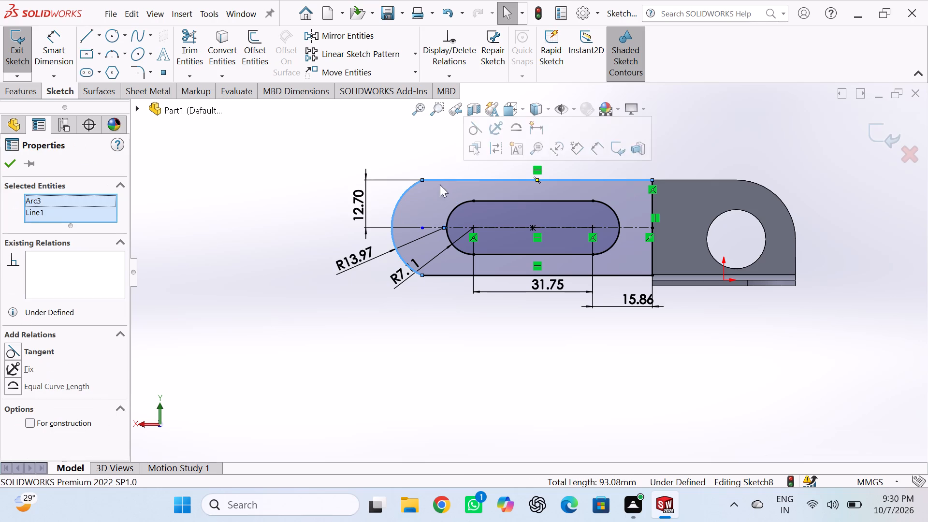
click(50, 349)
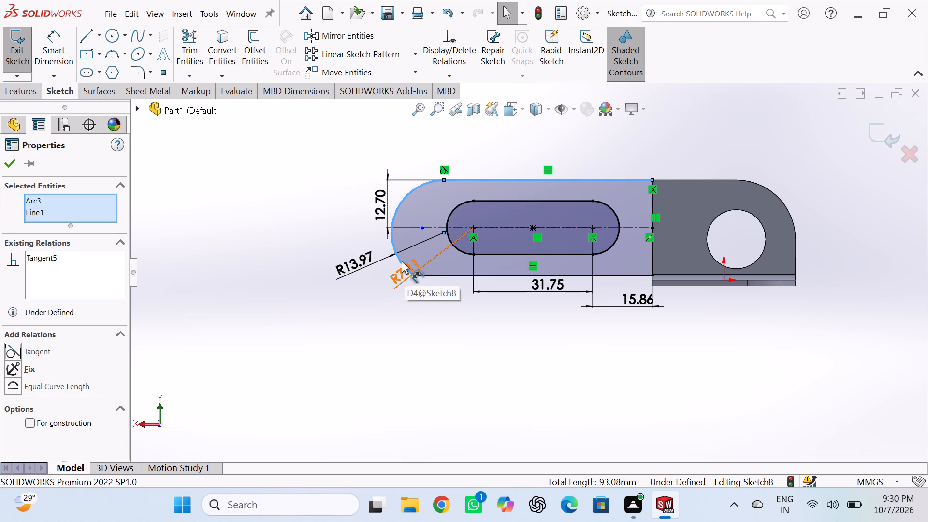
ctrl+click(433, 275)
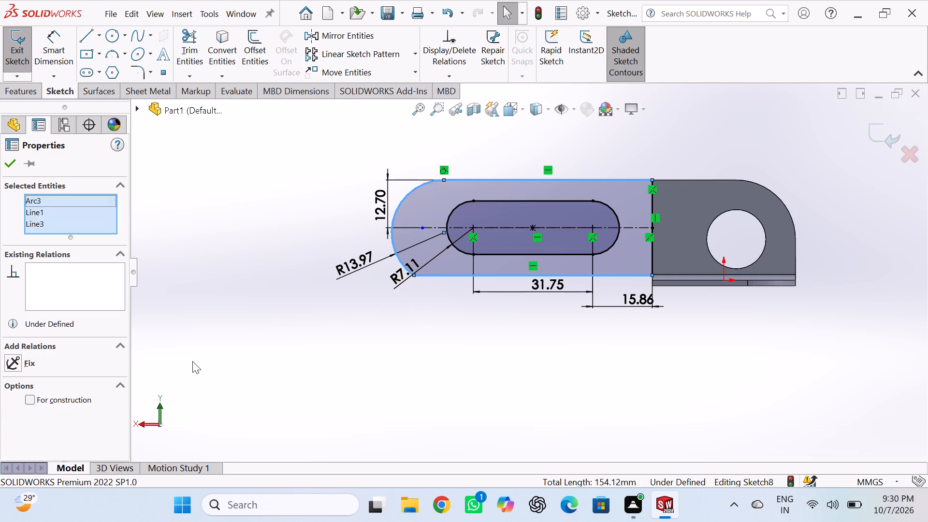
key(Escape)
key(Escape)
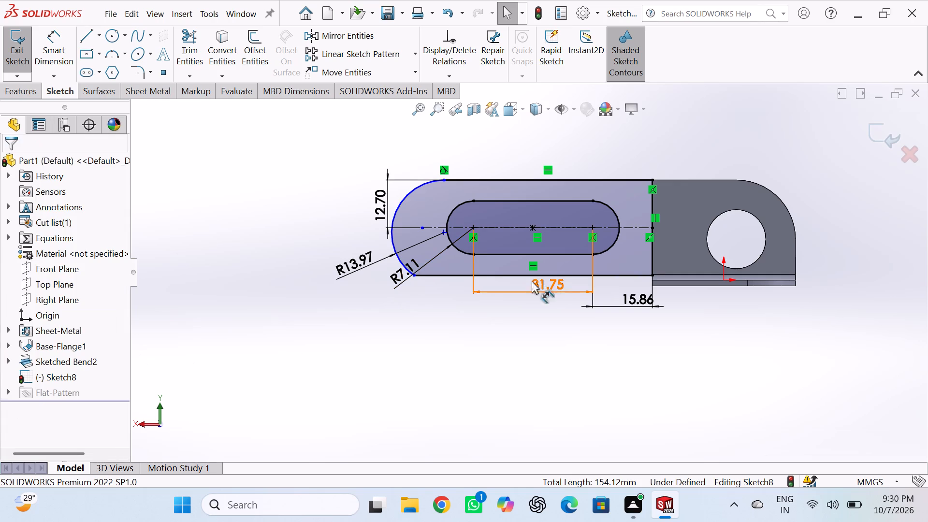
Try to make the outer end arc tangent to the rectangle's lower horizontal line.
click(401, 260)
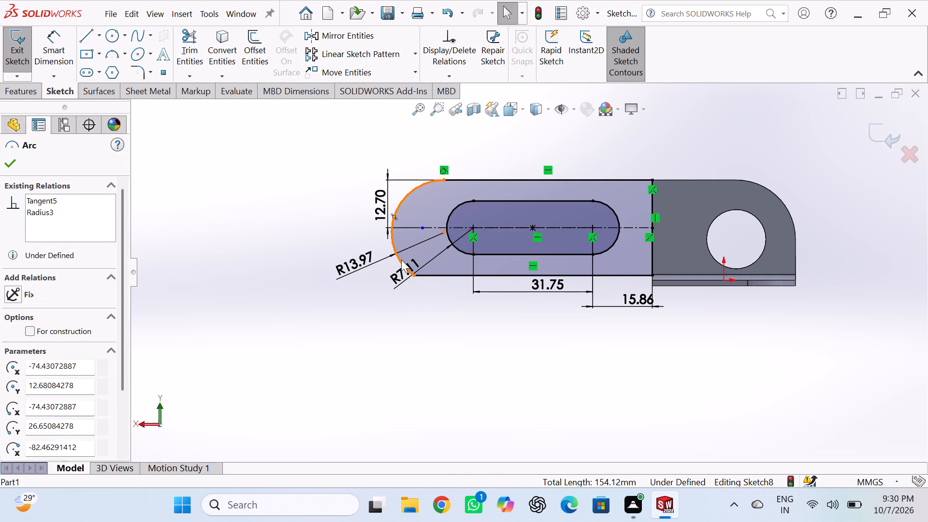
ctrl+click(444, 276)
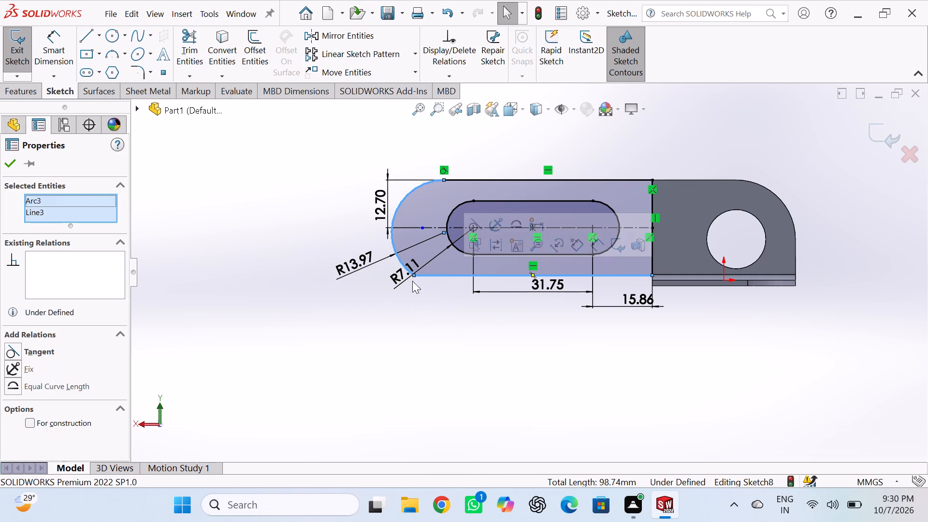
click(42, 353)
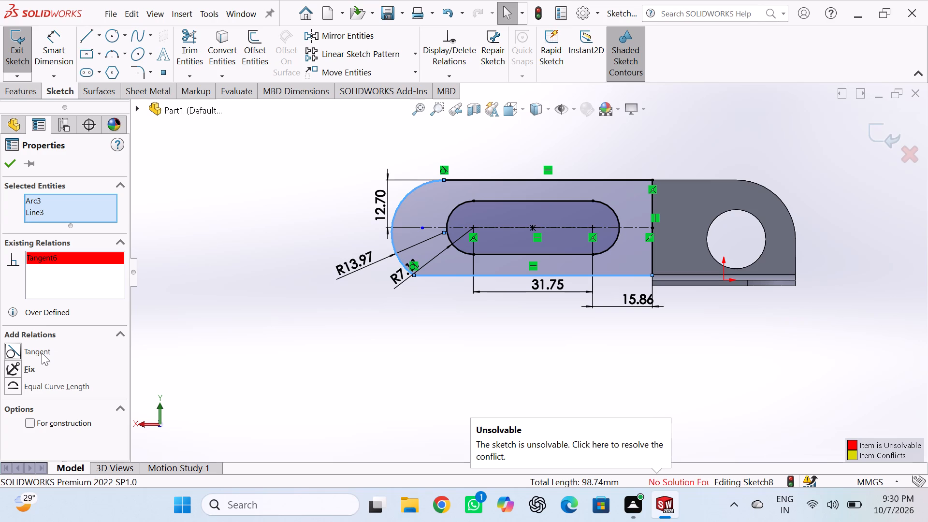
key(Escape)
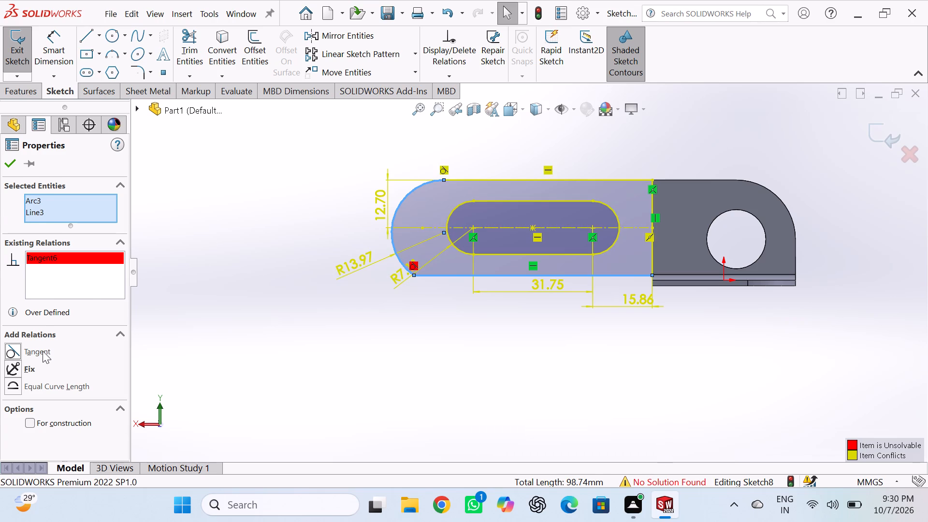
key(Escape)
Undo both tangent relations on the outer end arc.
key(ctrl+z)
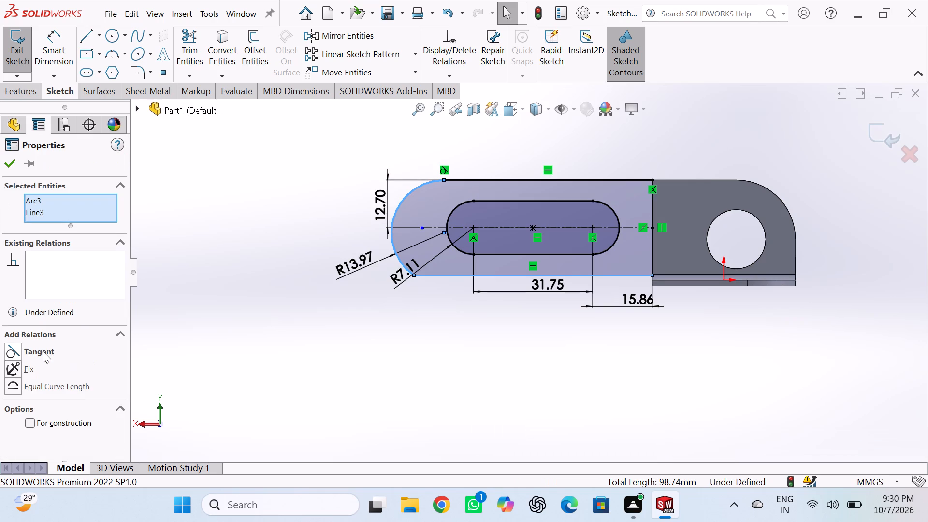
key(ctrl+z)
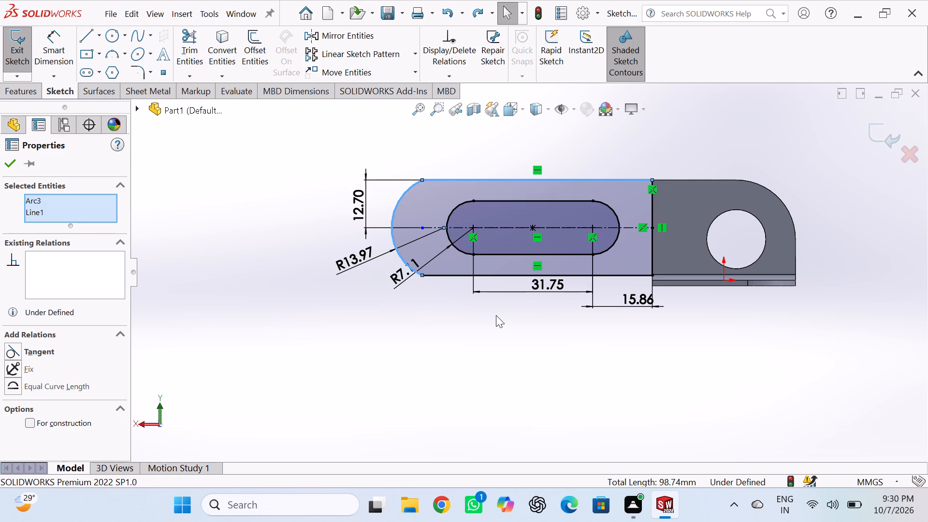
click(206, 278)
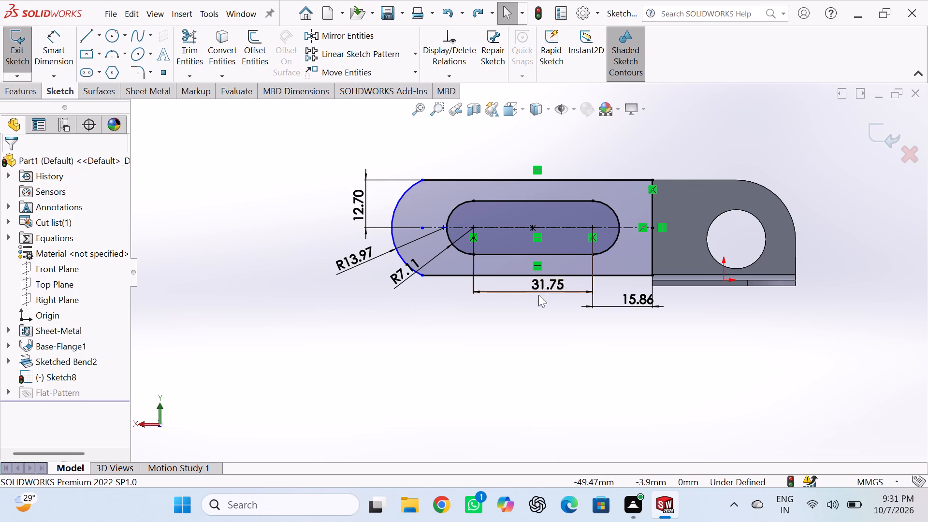
Delete the rectangle's upper and lower horizontal lines and the R13.97 end arc, keeping the slot and centerline.
click(580, 275)
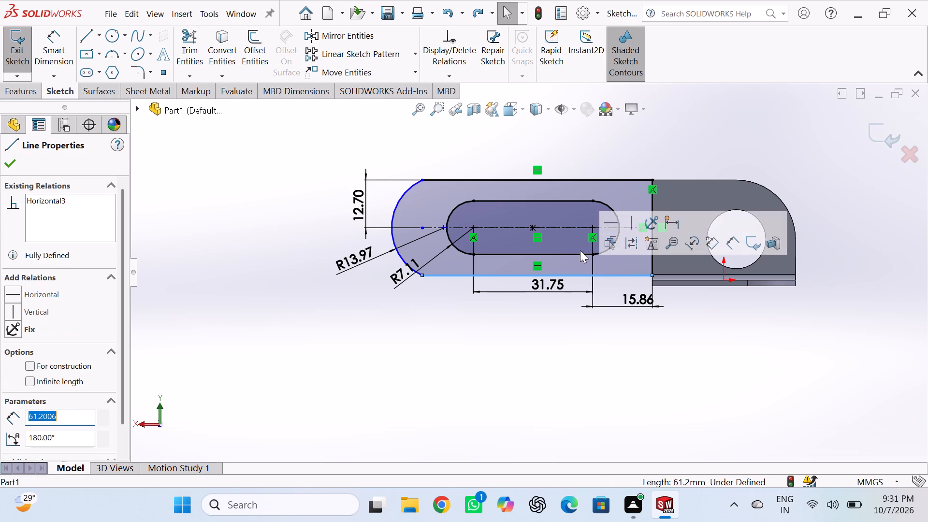
click(582, 177)
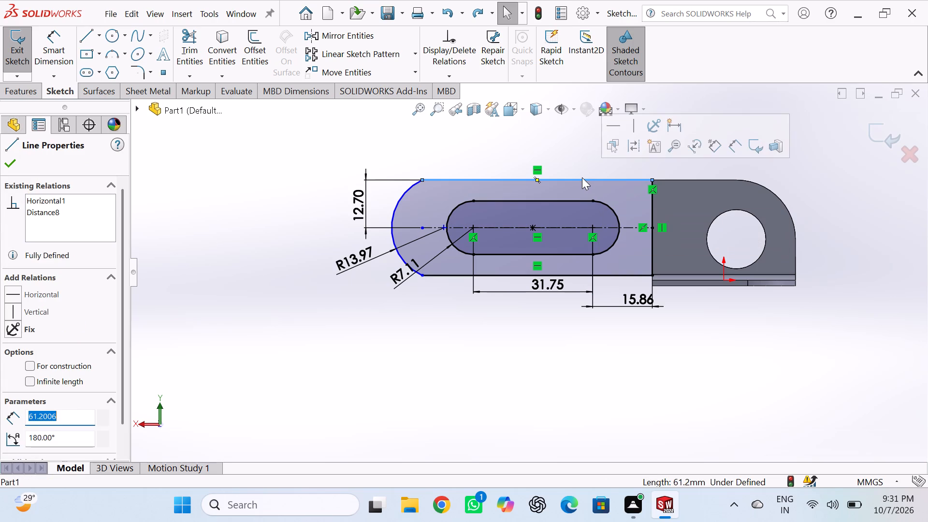
key(Delete)
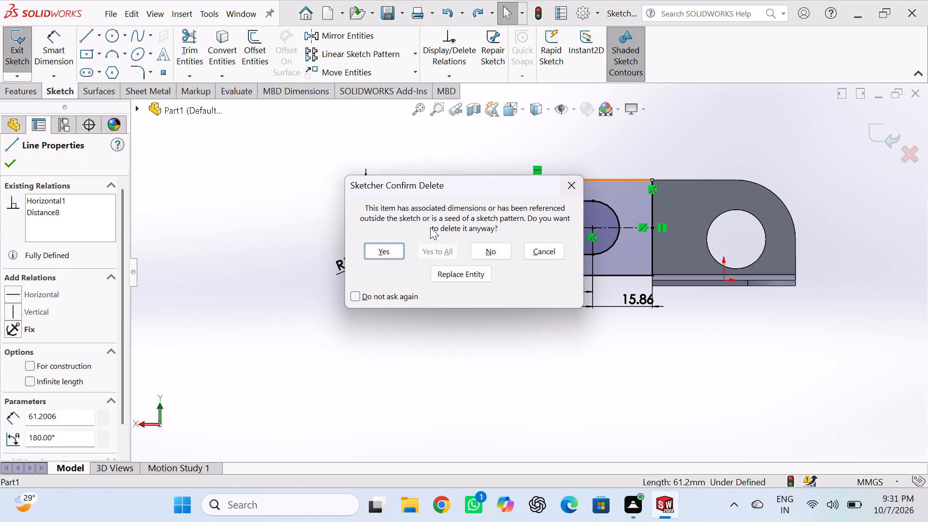
click(376, 246)
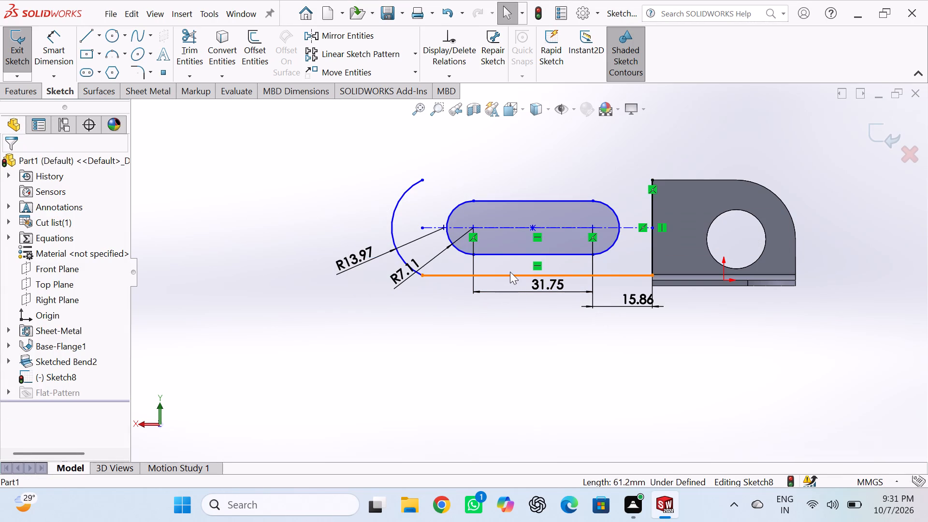
click(511, 276)
key(Delete)
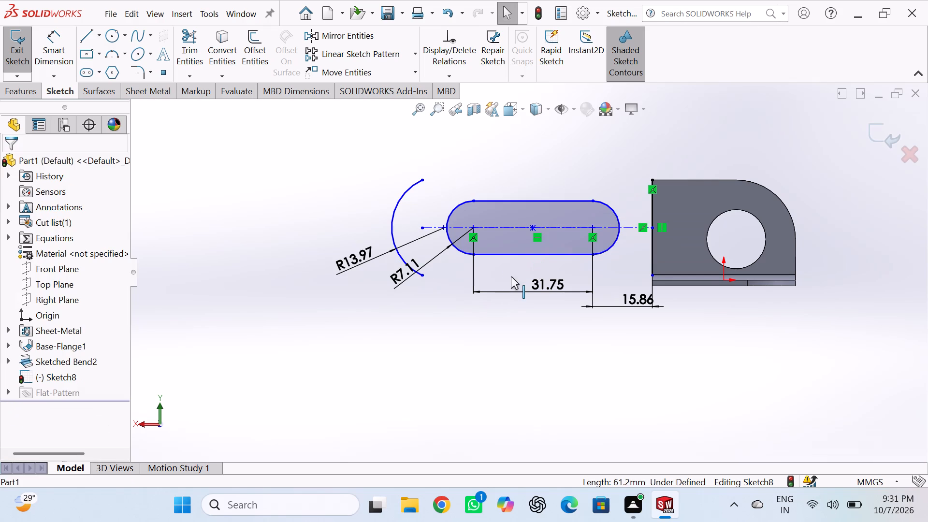
click(391, 235)
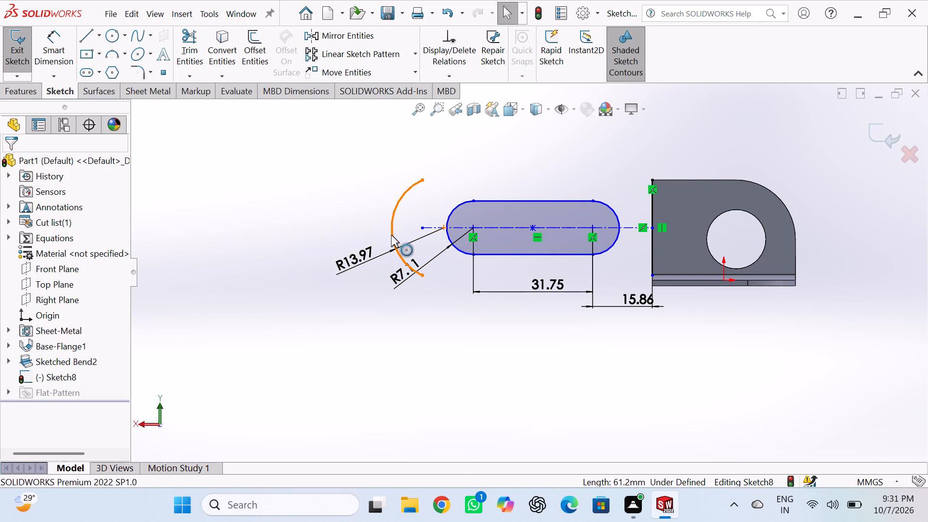
key(Delete)
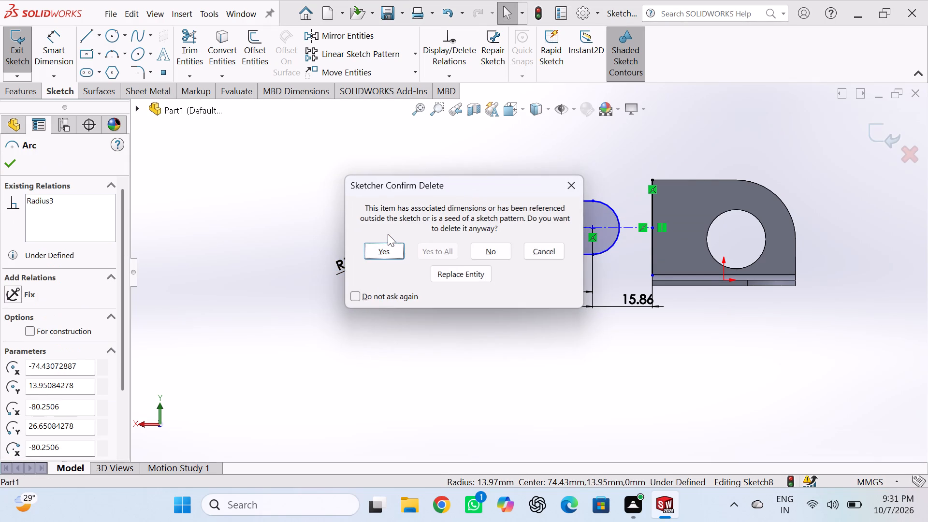
click(389, 249)
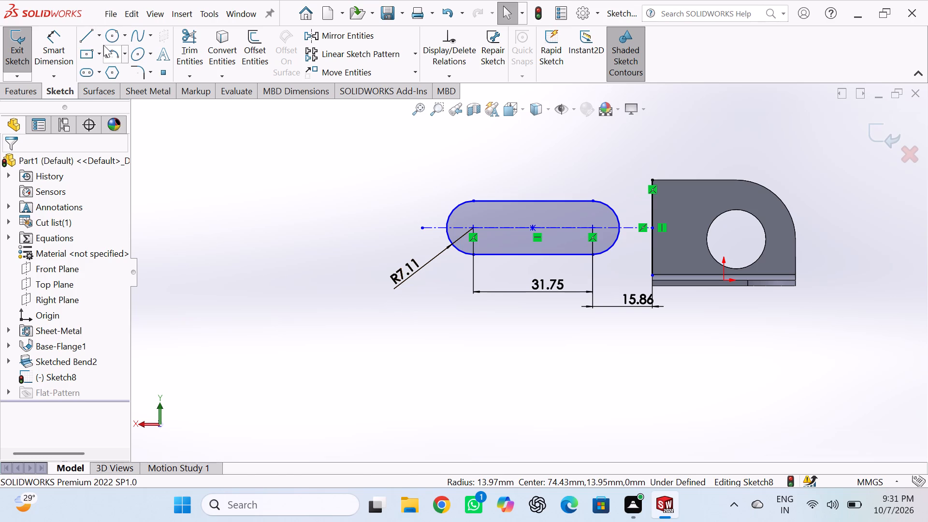
Sketch three connected lines around the slot from the flange's lower corner to its upper corner, extending about 61.2 mm outward.
click(93, 39)
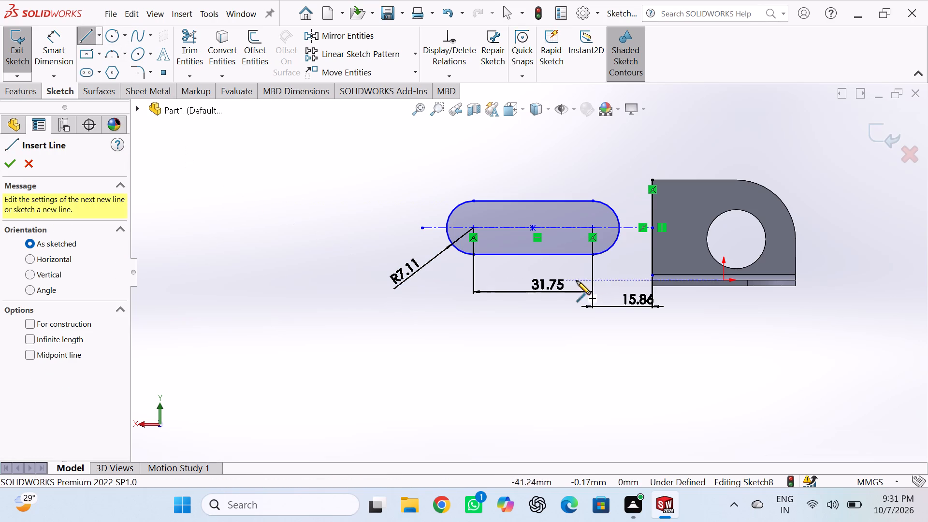
click(651, 275)
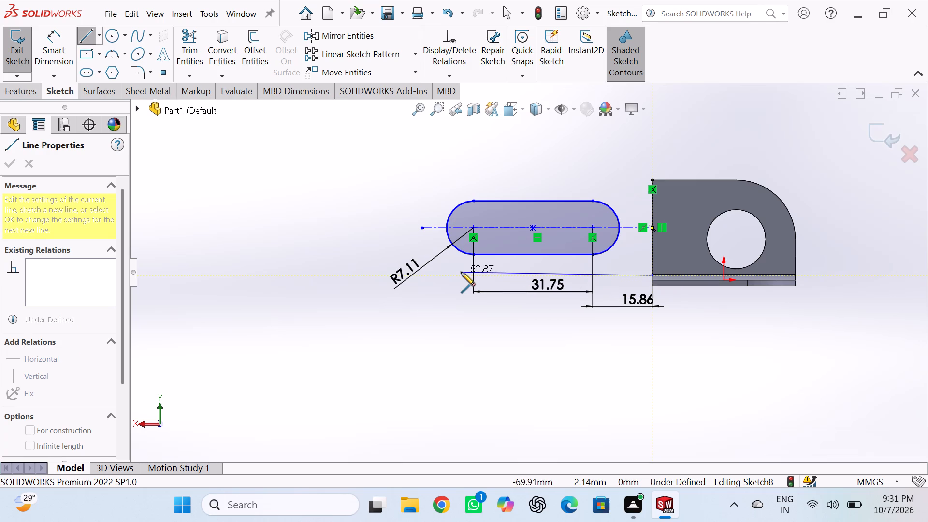
click(423, 273)
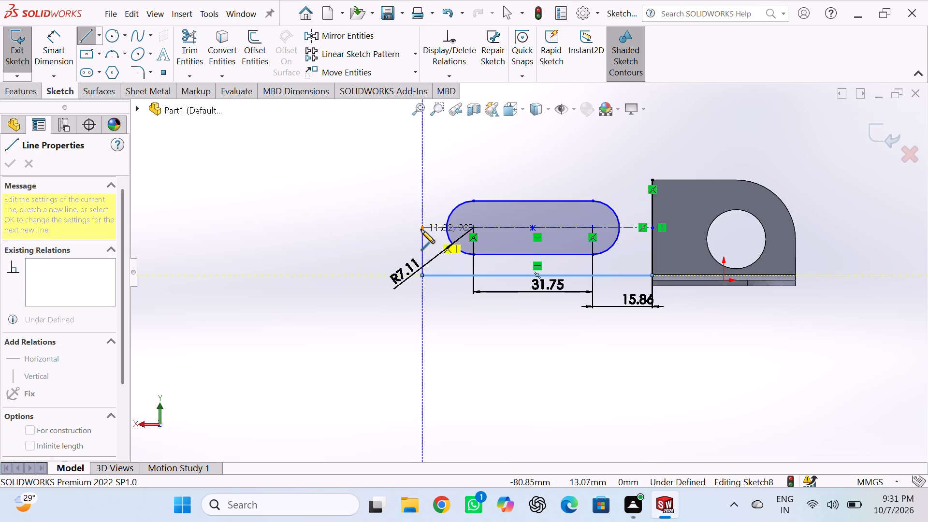
click(423, 179)
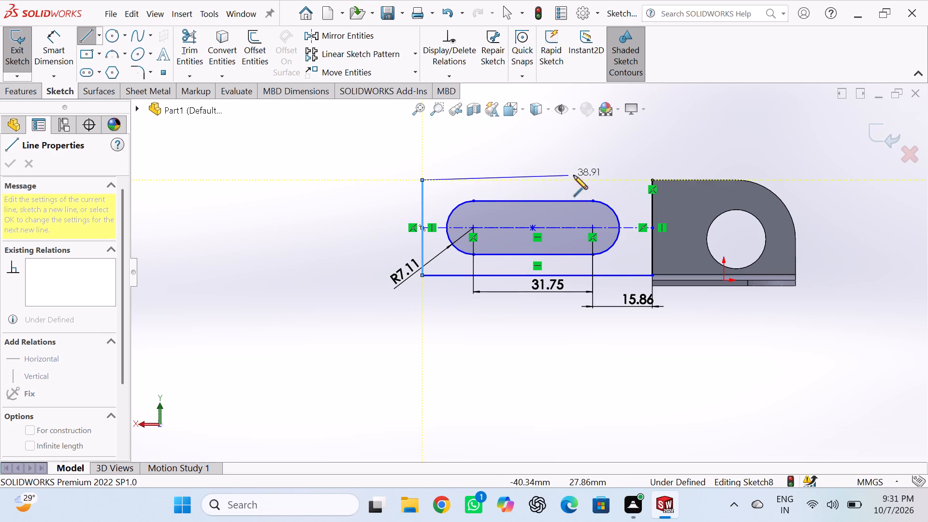
click(650, 180)
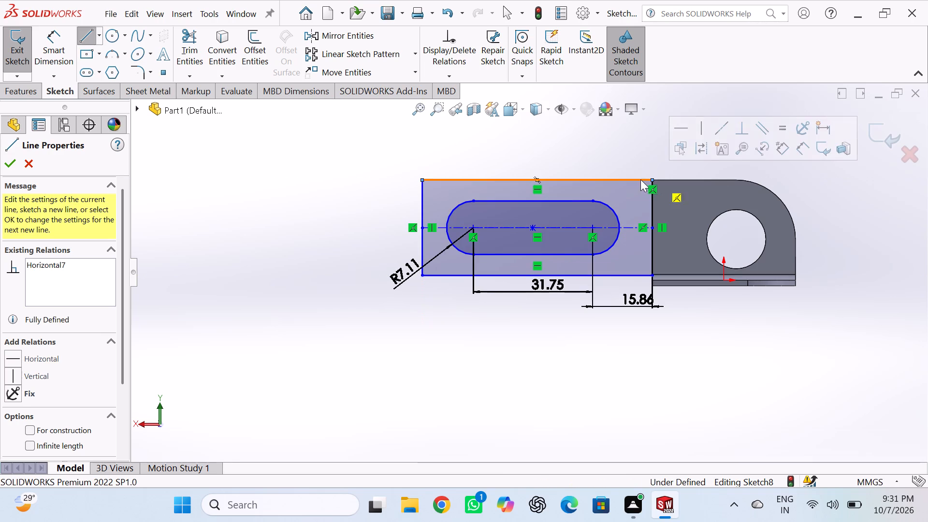
Sketch a 180° three-point arc of about 12.7 mm radius bulging outward across the outline's outer end.
click(112, 55)
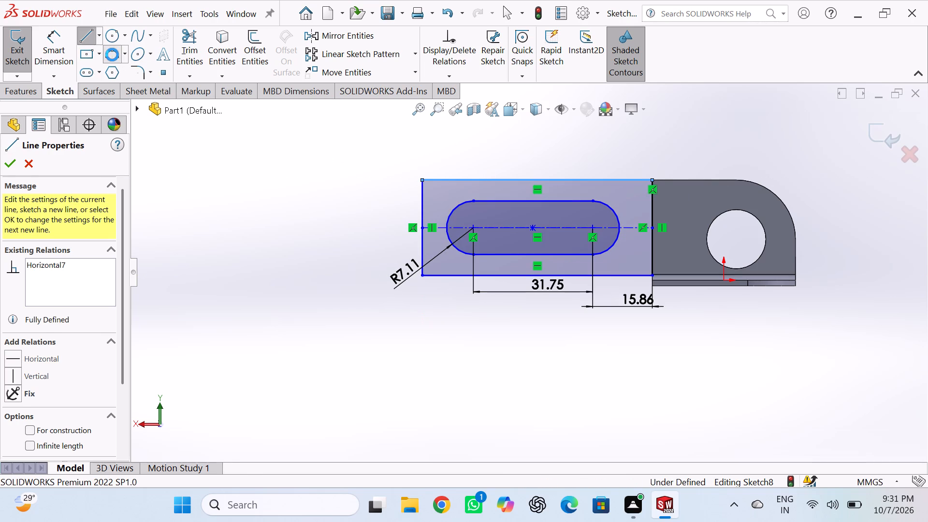
click(421, 180)
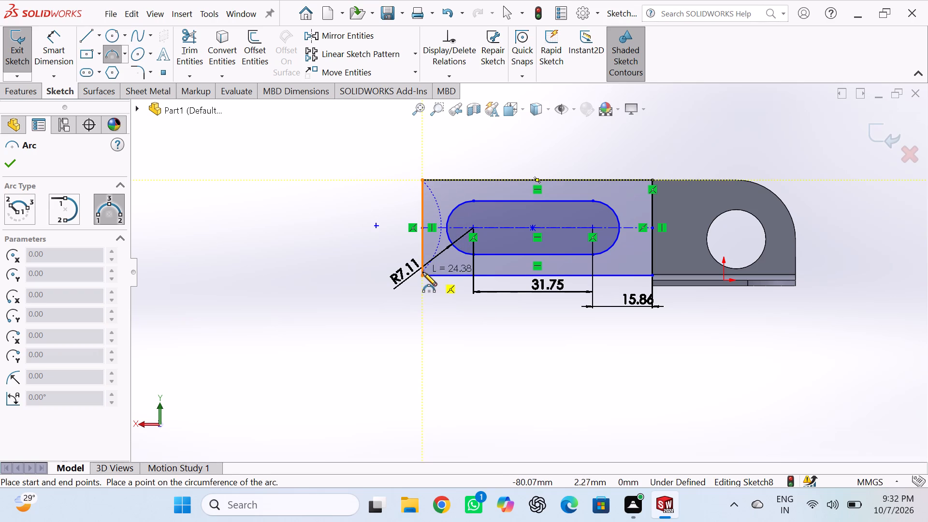
click(422, 275)
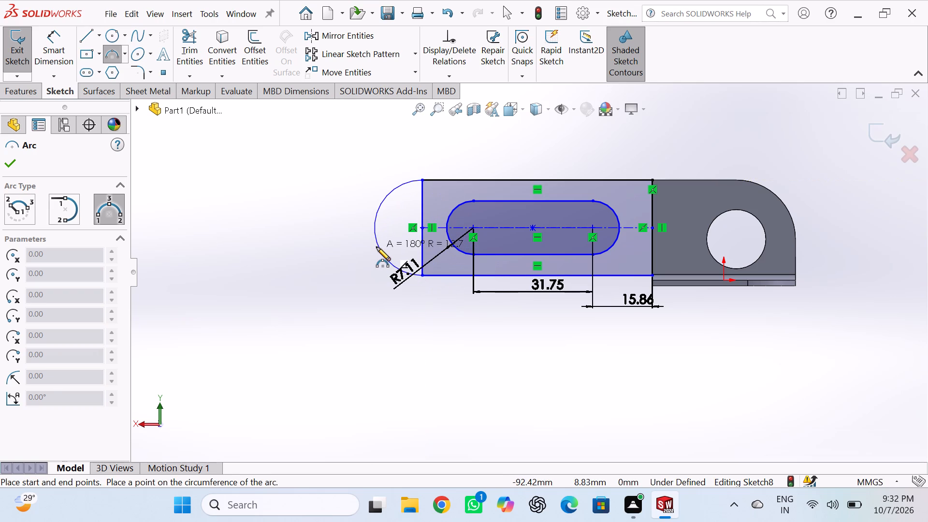
click(377, 247)
Trim away both halves of the vertical line between the outer end arc and the slot.
click(186, 58)
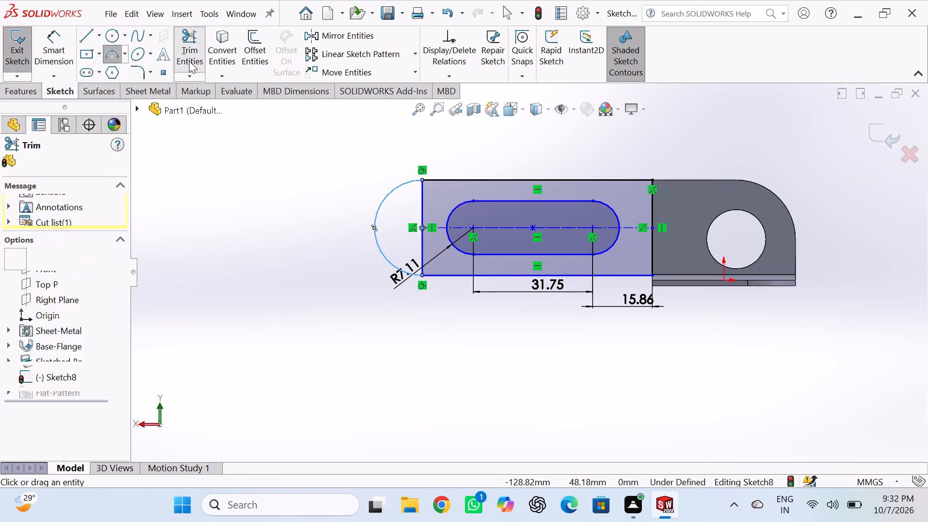
click(421, 209)
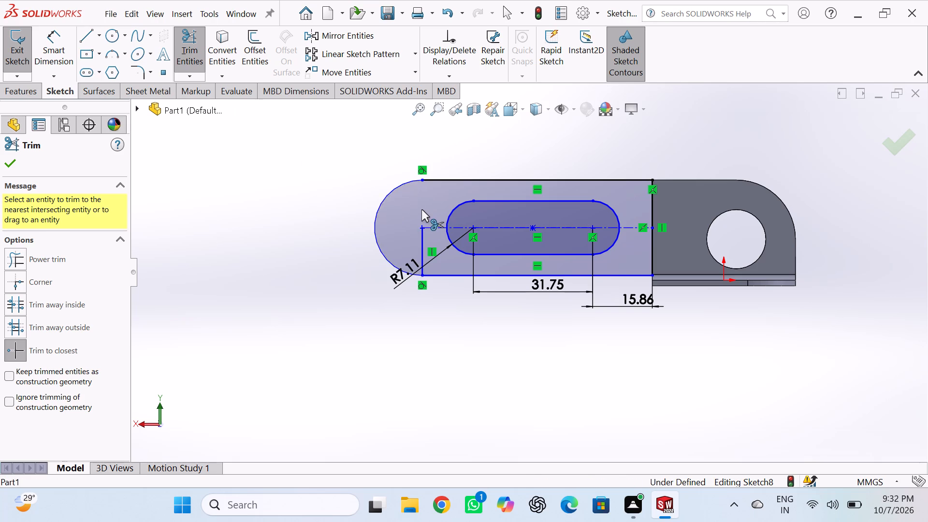
click(423, 238)
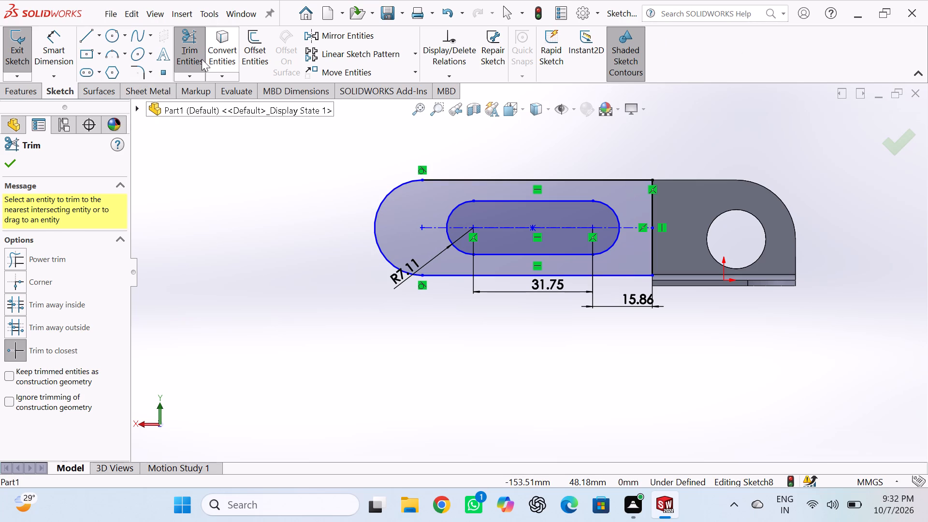
Dimension the outer end arc's radius and set it to 13.97 mm.
click(47, 51)
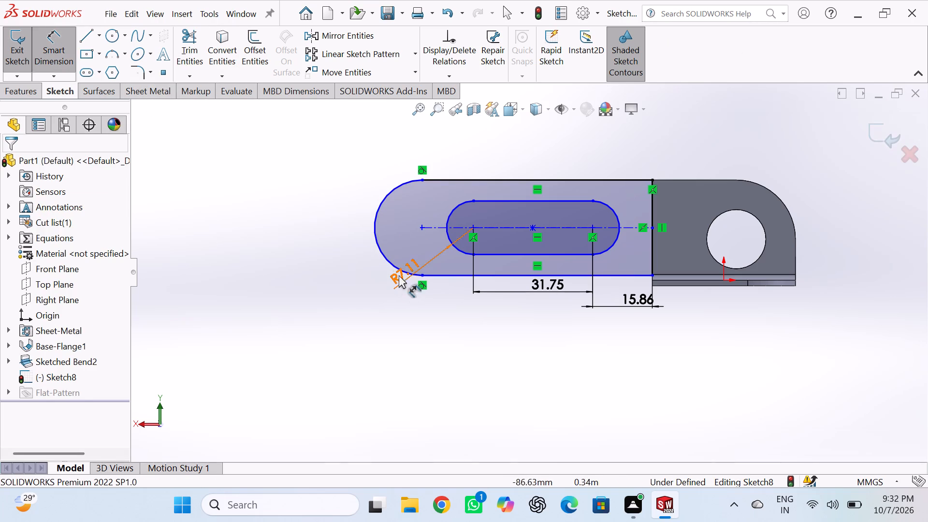
click(376, 246)
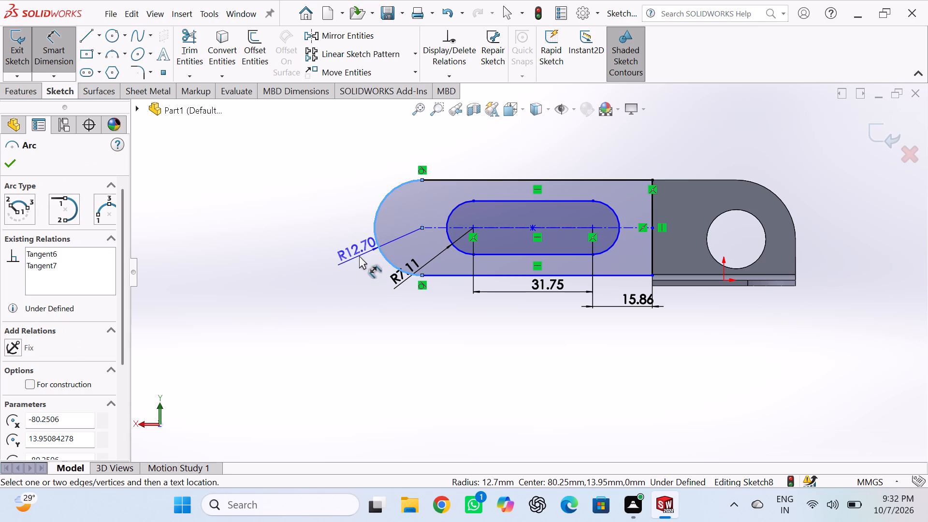
click(359, 256)
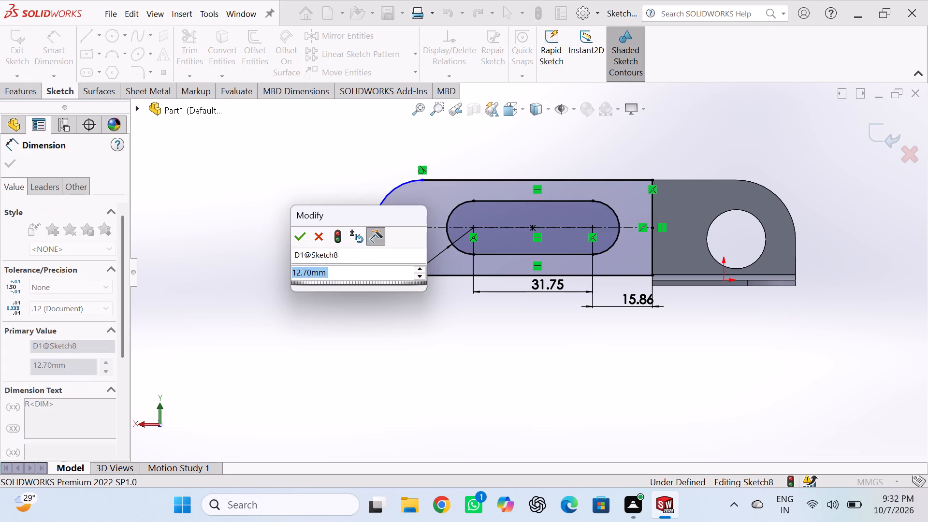
text(13)
key(period)
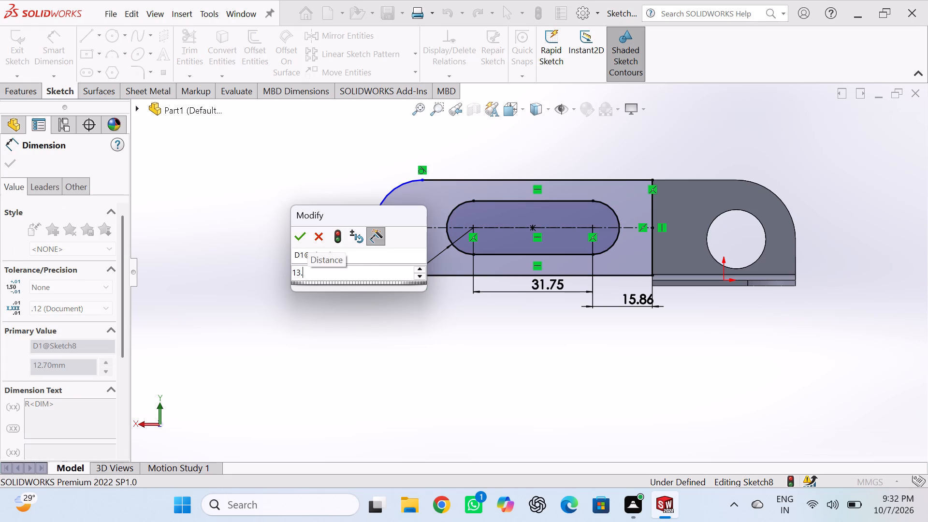
text(97)
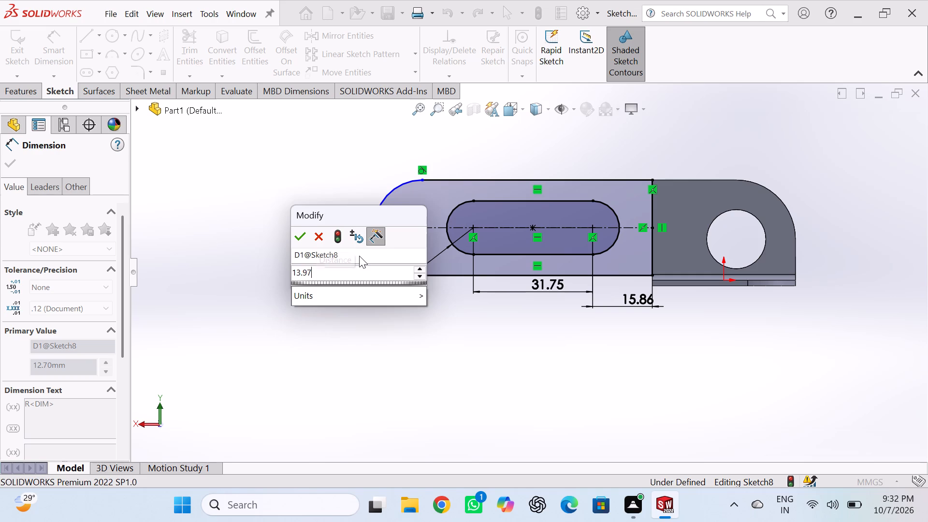
key(Return)
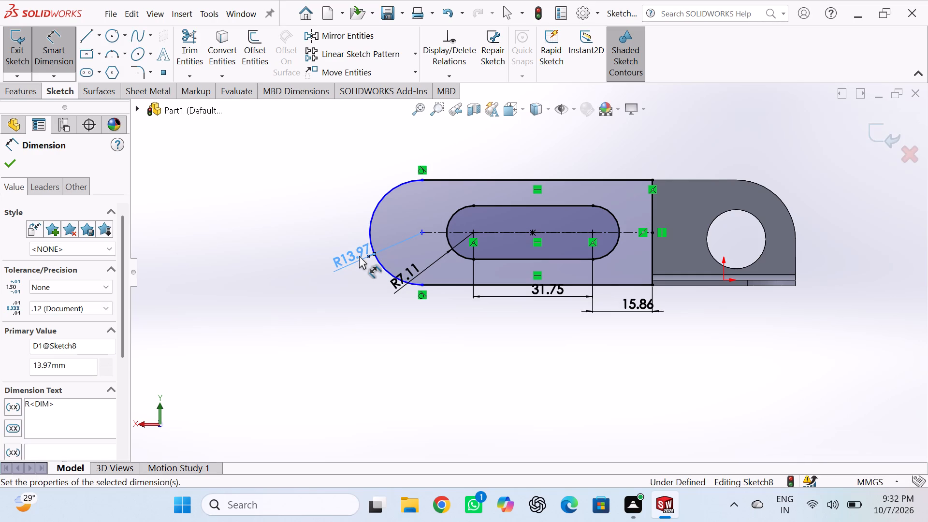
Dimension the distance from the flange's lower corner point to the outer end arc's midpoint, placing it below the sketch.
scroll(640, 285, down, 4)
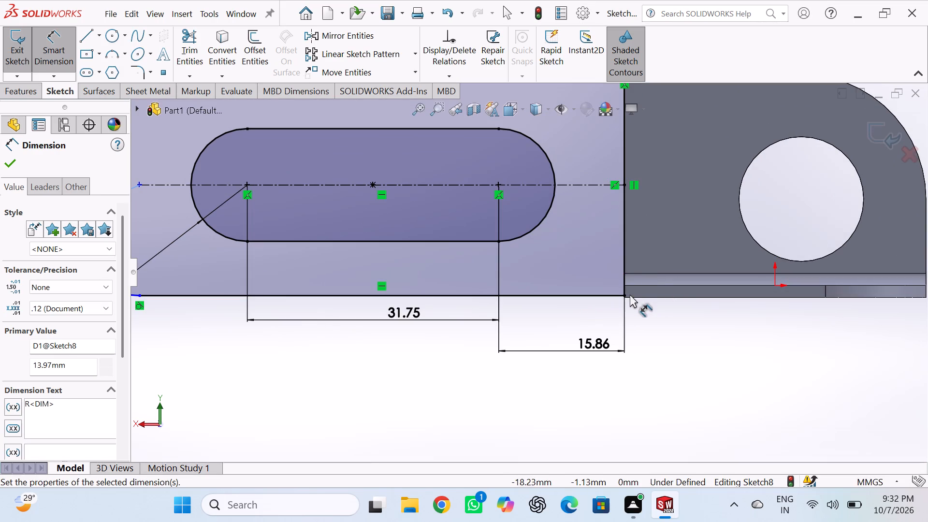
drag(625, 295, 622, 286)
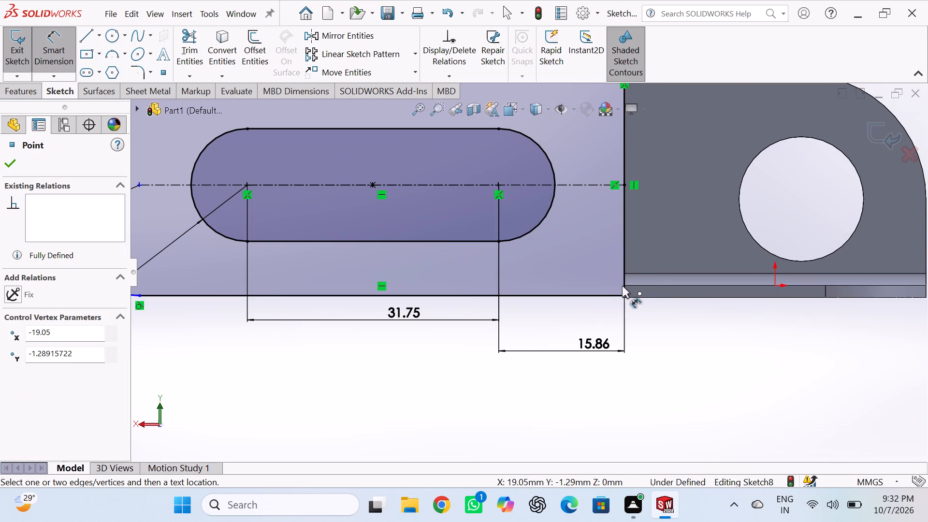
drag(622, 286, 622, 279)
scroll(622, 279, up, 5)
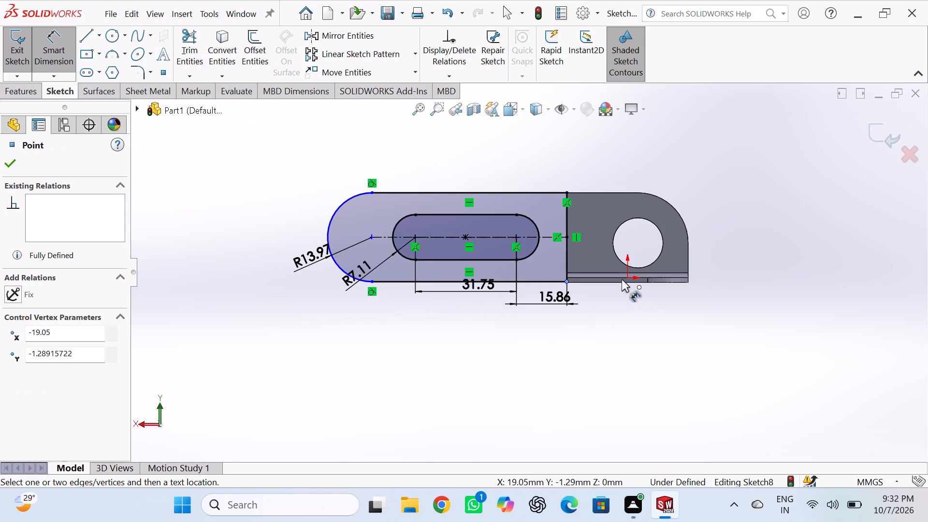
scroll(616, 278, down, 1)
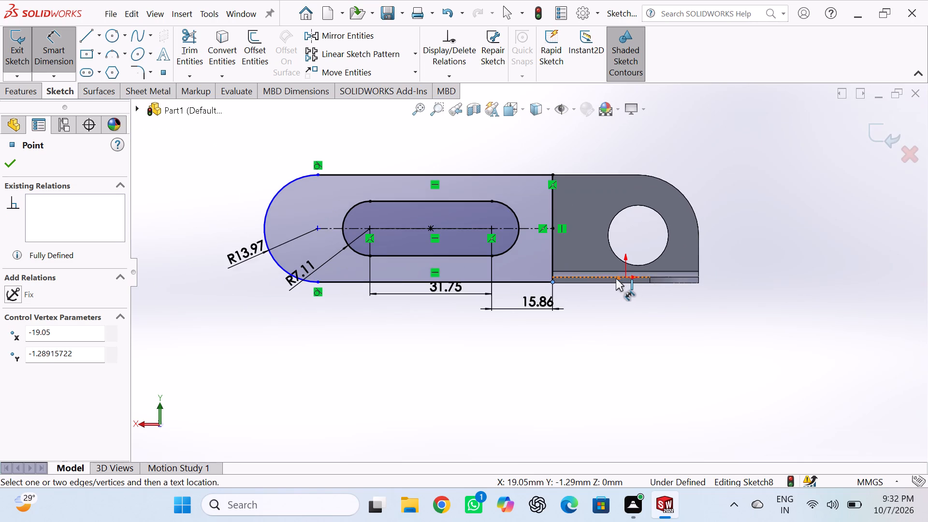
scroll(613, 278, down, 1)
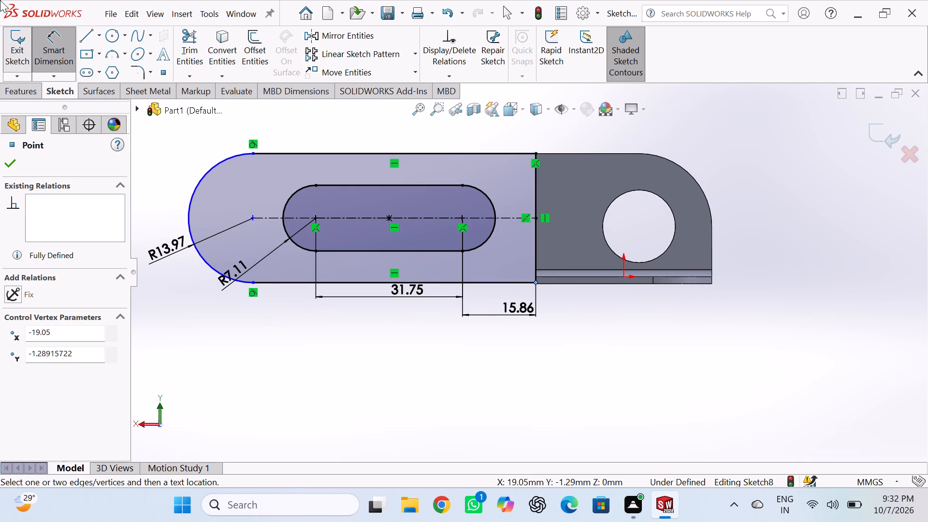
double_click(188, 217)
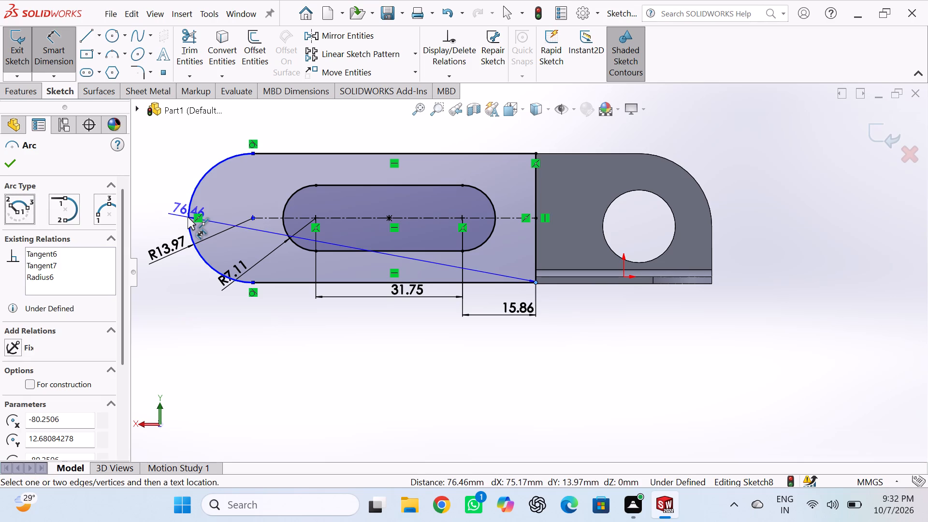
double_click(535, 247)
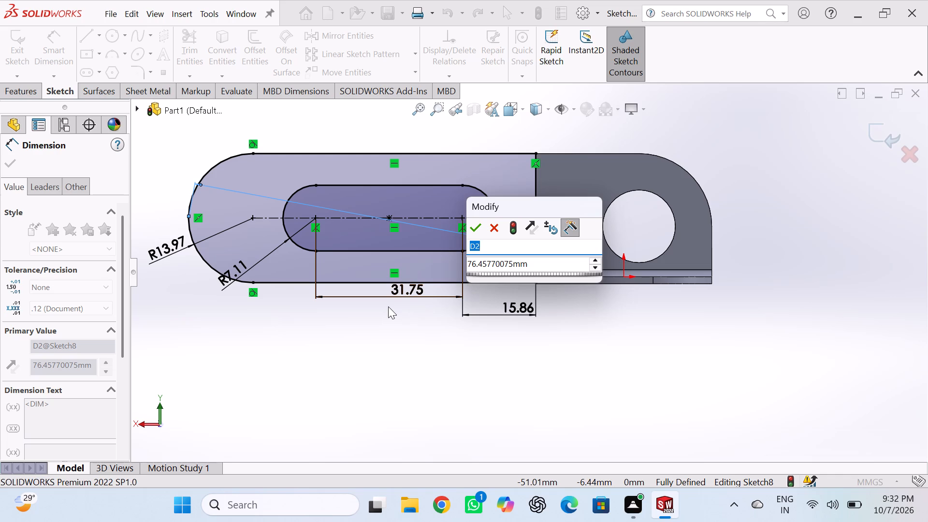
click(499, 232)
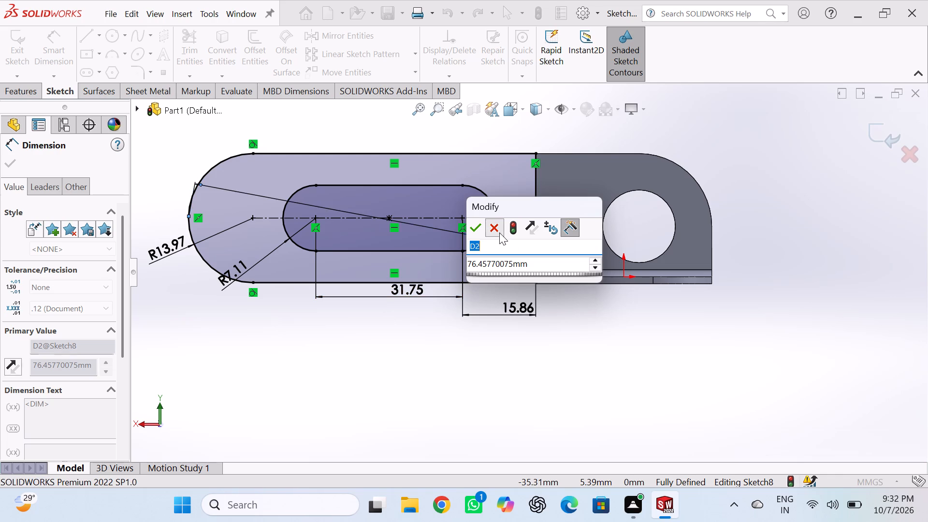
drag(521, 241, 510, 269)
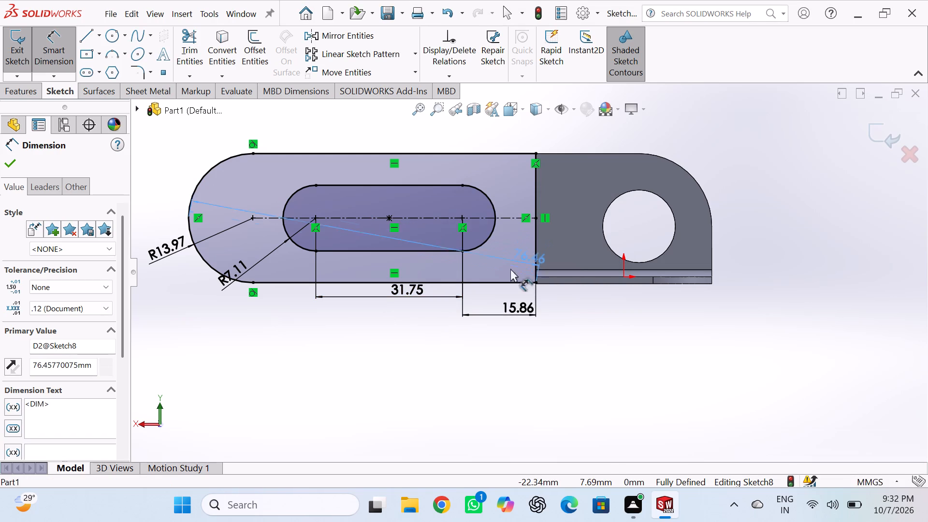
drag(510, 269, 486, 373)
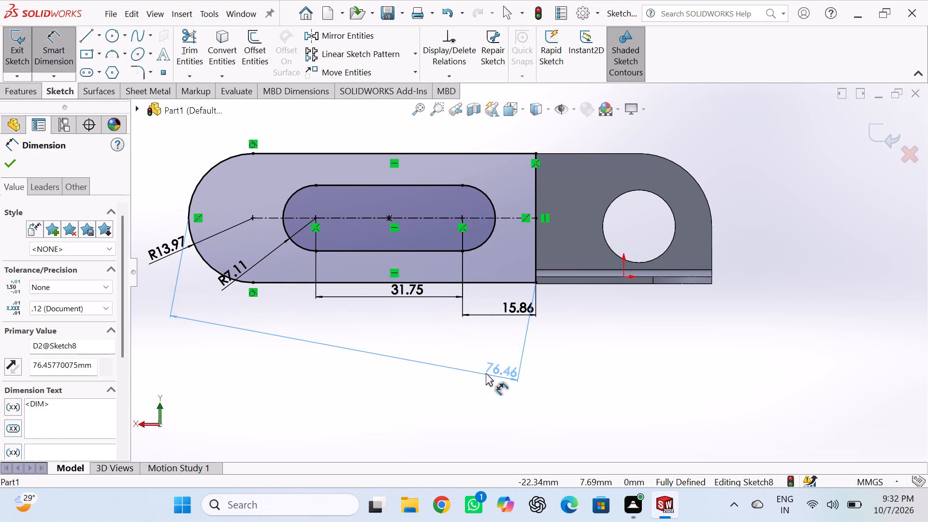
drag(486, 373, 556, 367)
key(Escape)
Undo the slanted length dimension and the change of the outer end arc's radius to 13.97 mm.
key(ctrl+z)
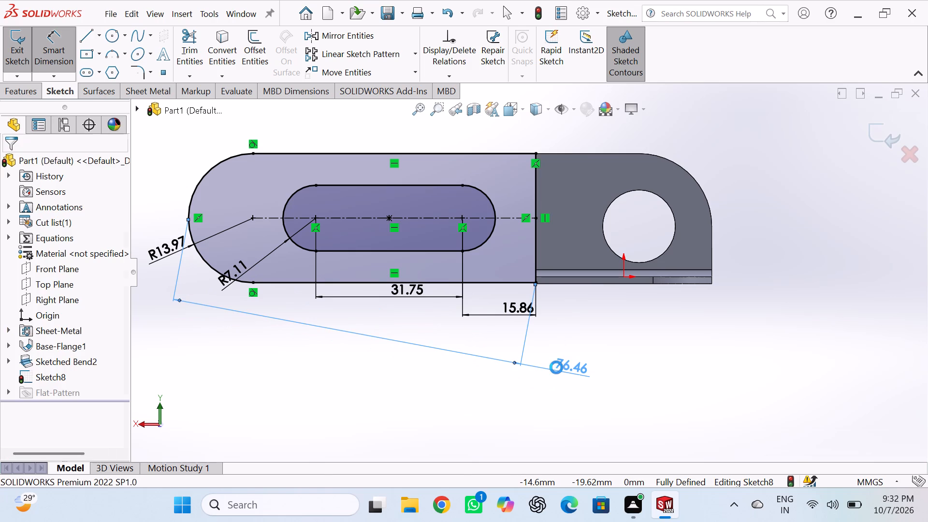
key(ctrl+z)
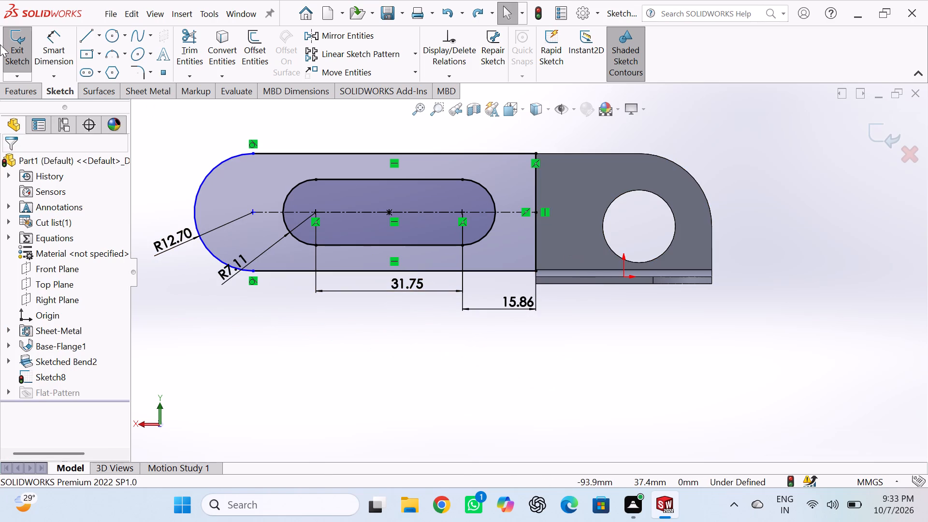
Dimension the overall length from the outline's vertical end line to the outer end arc and set it to 61.2006 mm.
click(52, 51)
click(536, 242)
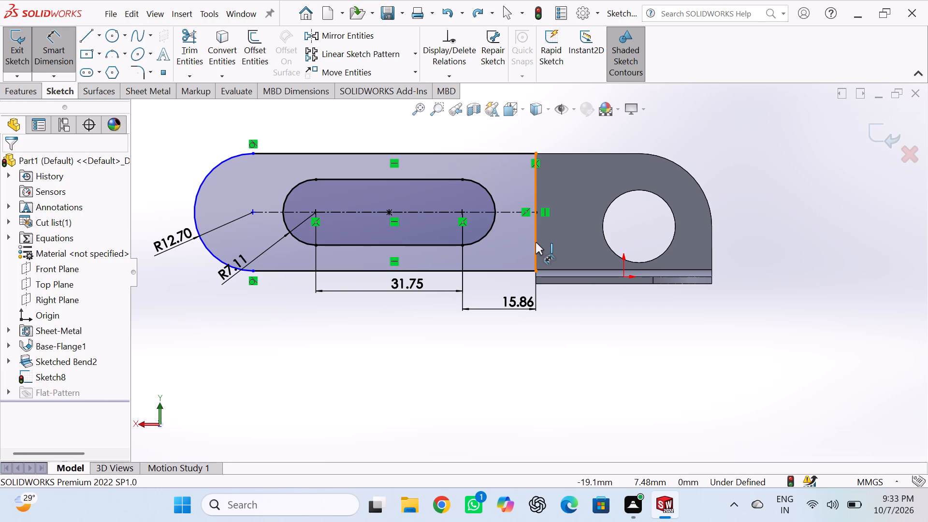
click(195, 211)
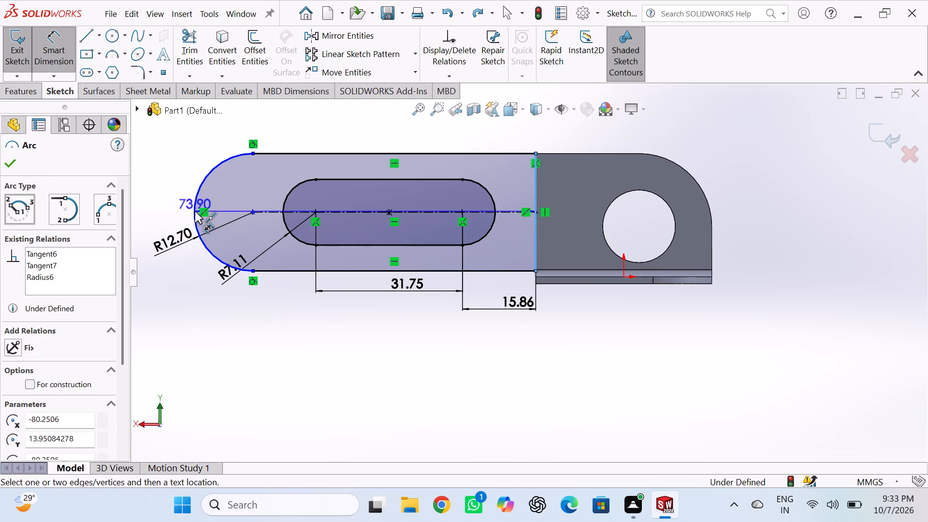
click(351, 330)
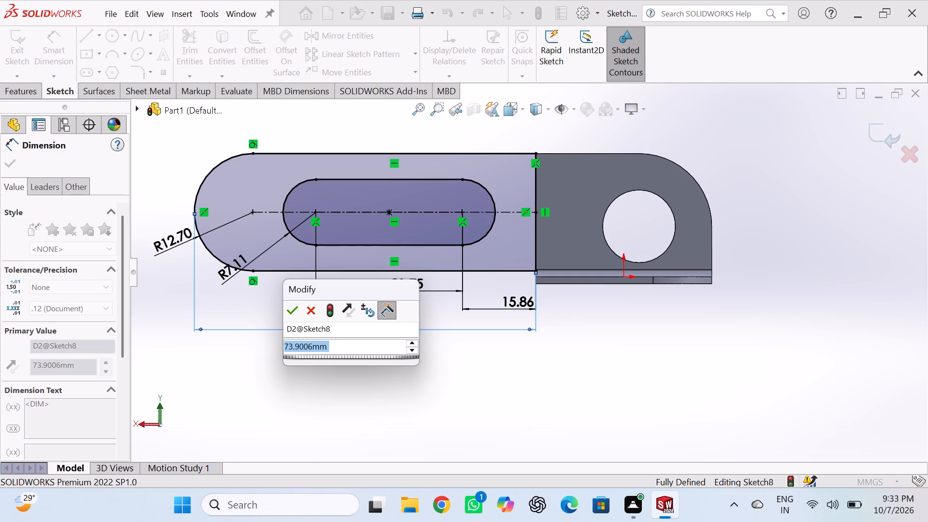
key(6)
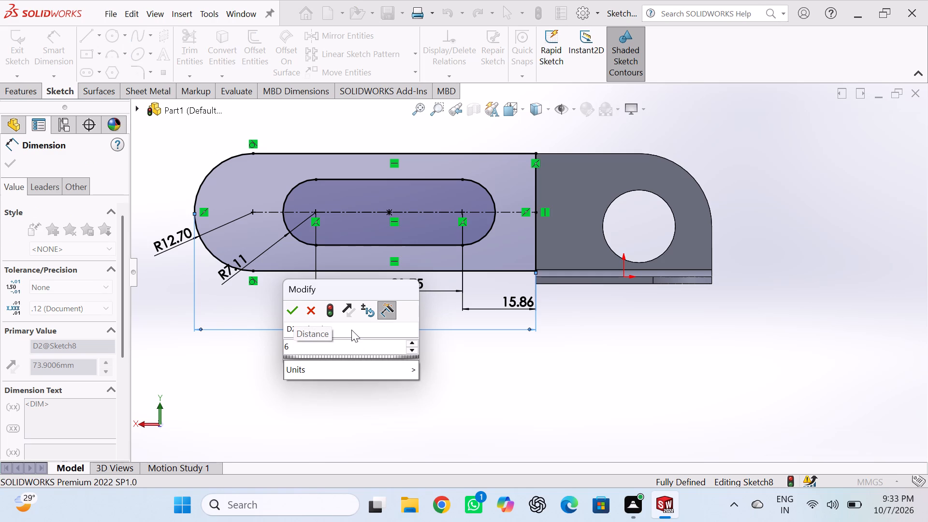
key(1)
key(period)
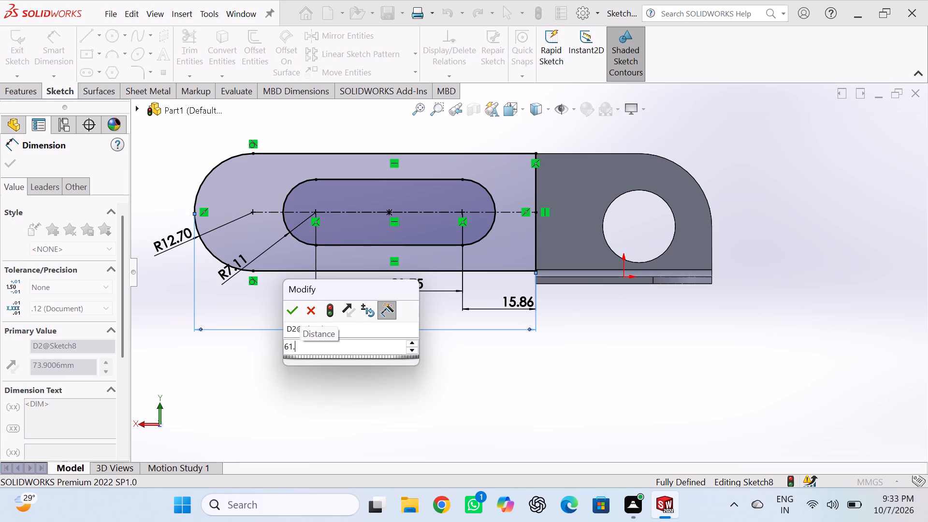
text(2009)
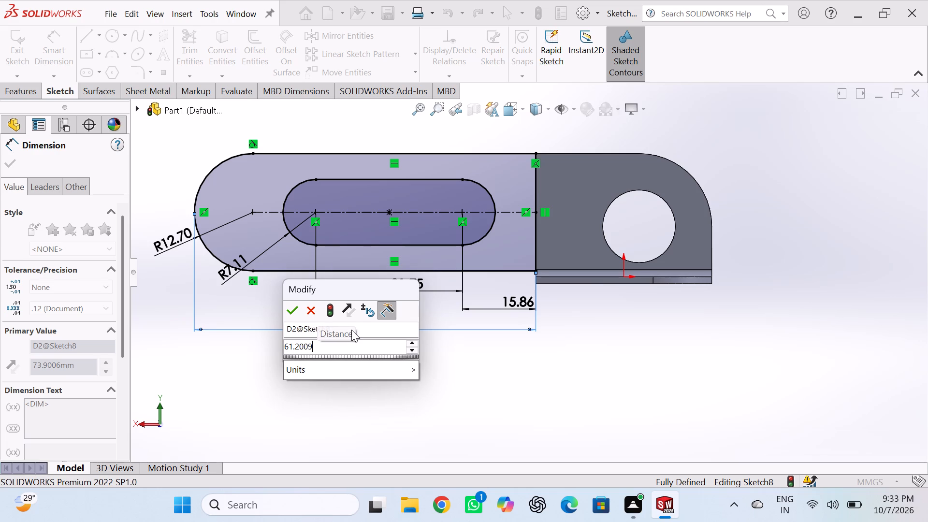
key(BackSpace)
key(6)
key(Return)
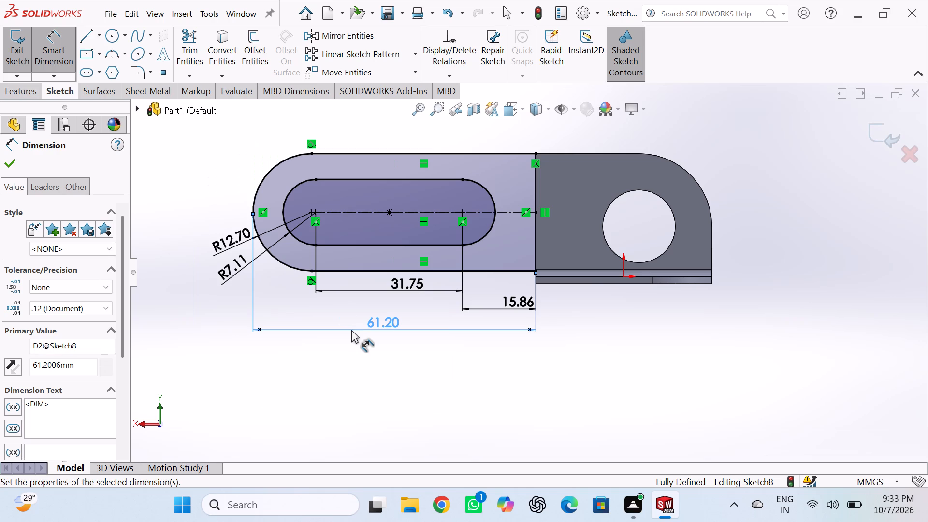
Add a driven dimension for the height between the outline's upper and lower horizontal lines, and exit the sketch.
click(505, 154)
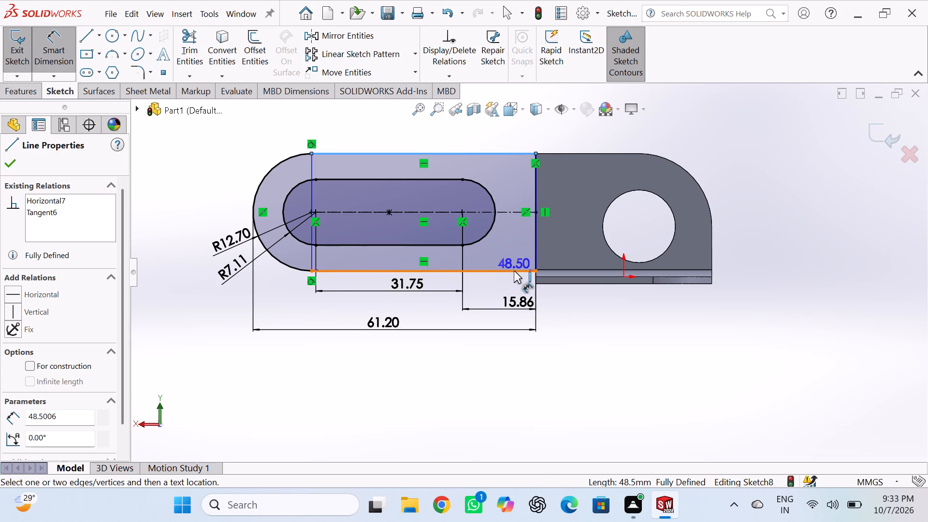
double_click(514, 271)
click(187, 251)
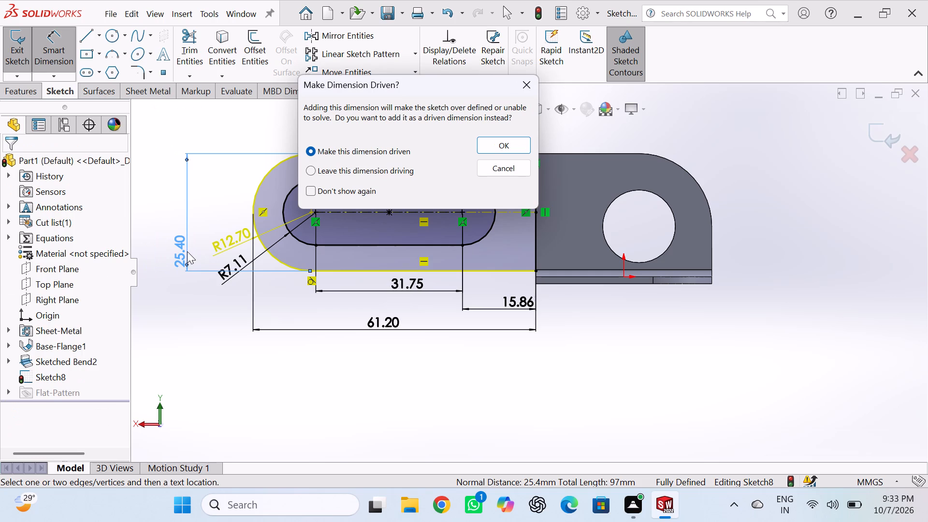
click(508, 146)
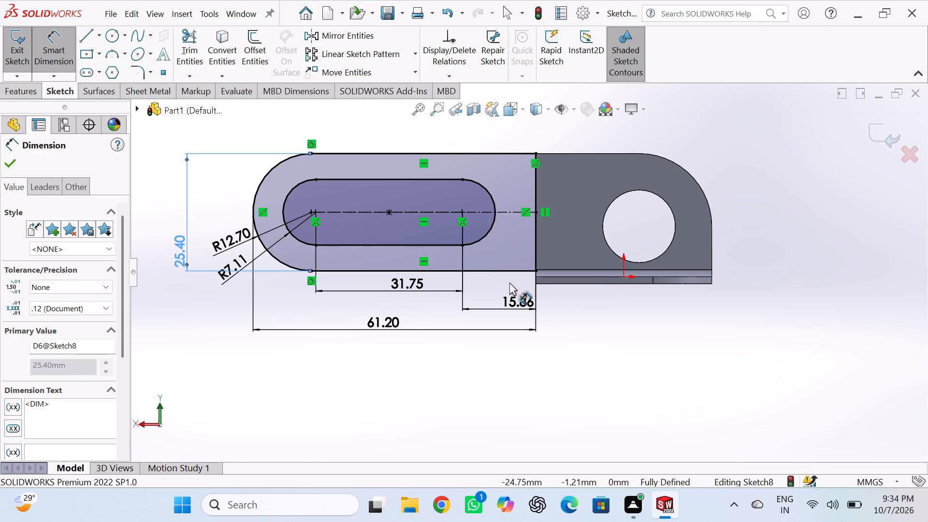
click(888, 131)
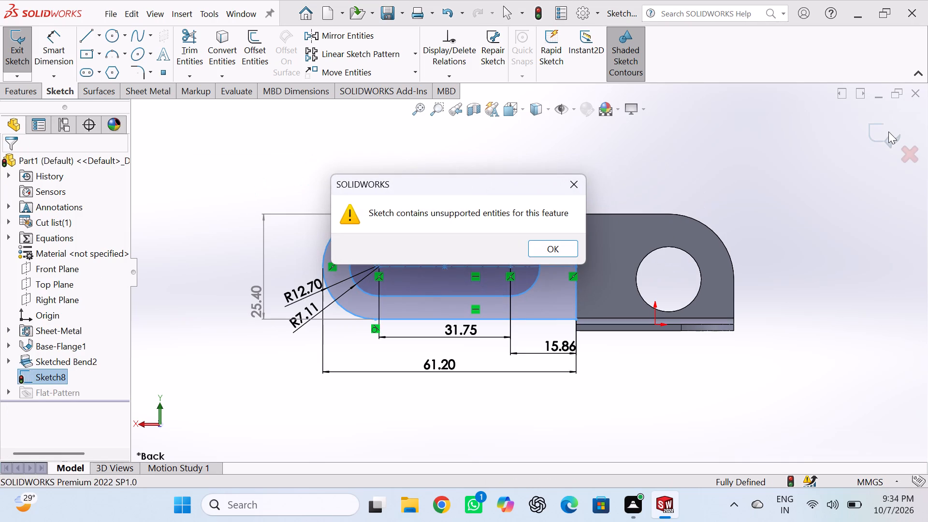
click(560, 251)
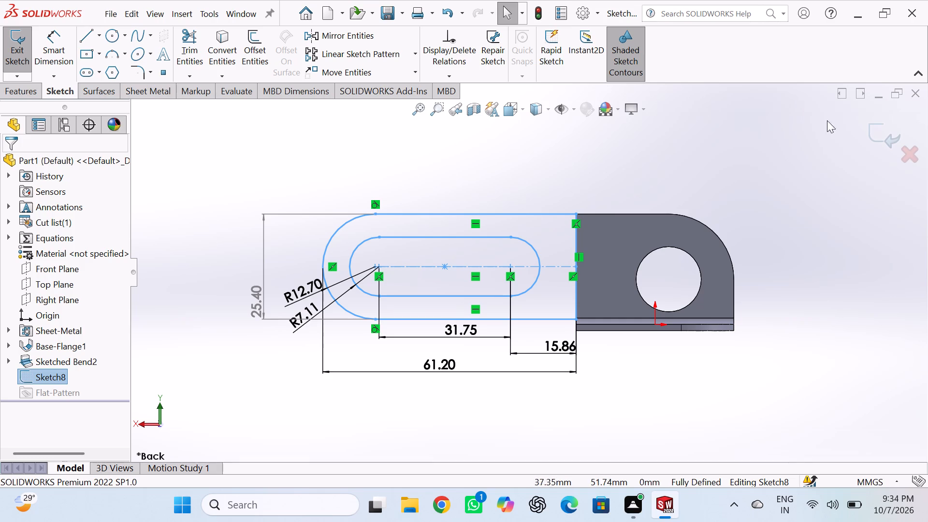
click(874, 133)
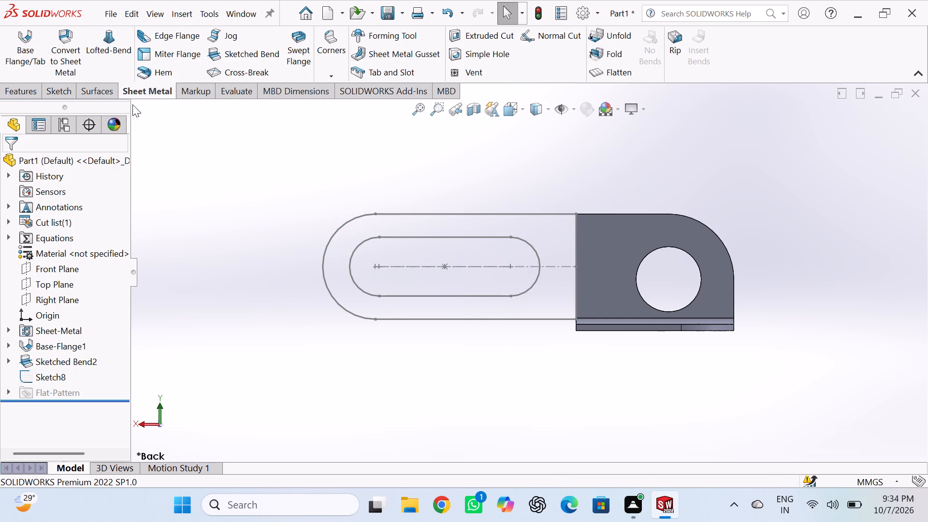
Create a Base Flange/Tab from the slotted outline sketch, merged with the existing bracket.
click(21, 50)
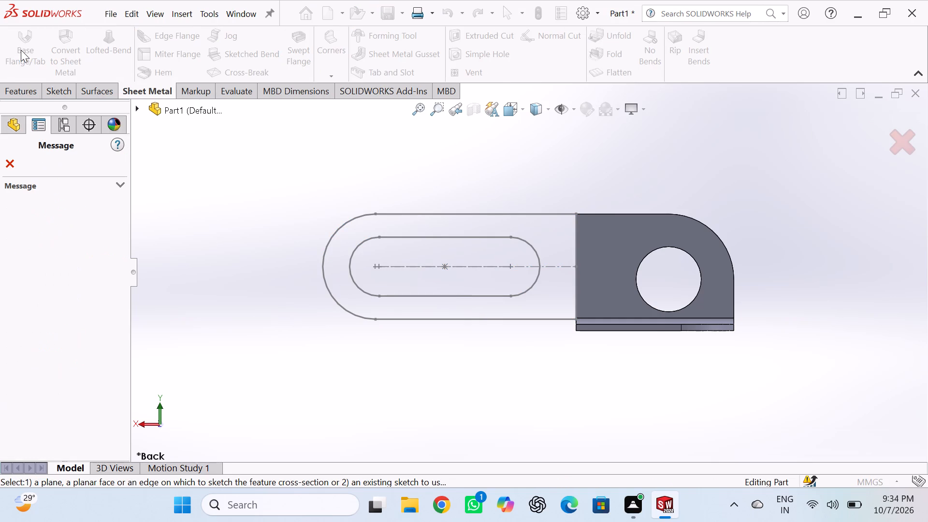
click(324, 257)
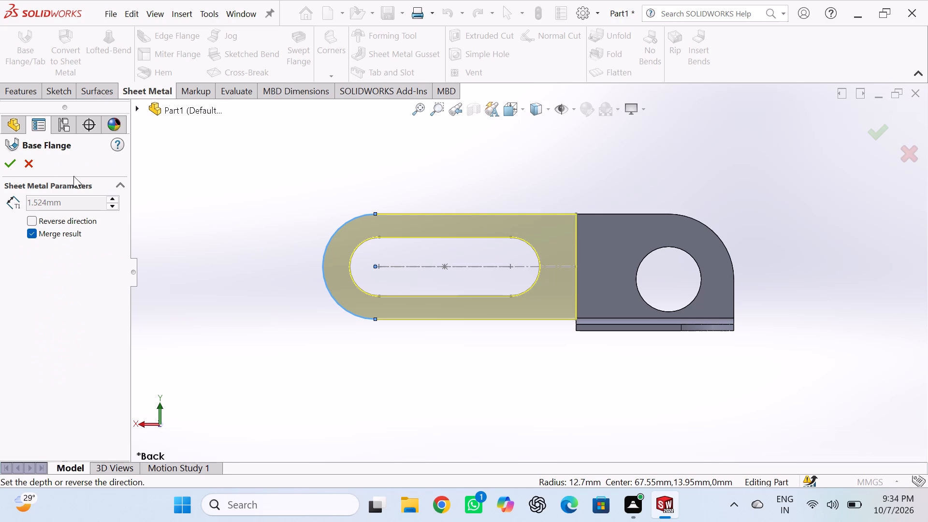
click(5, 165)
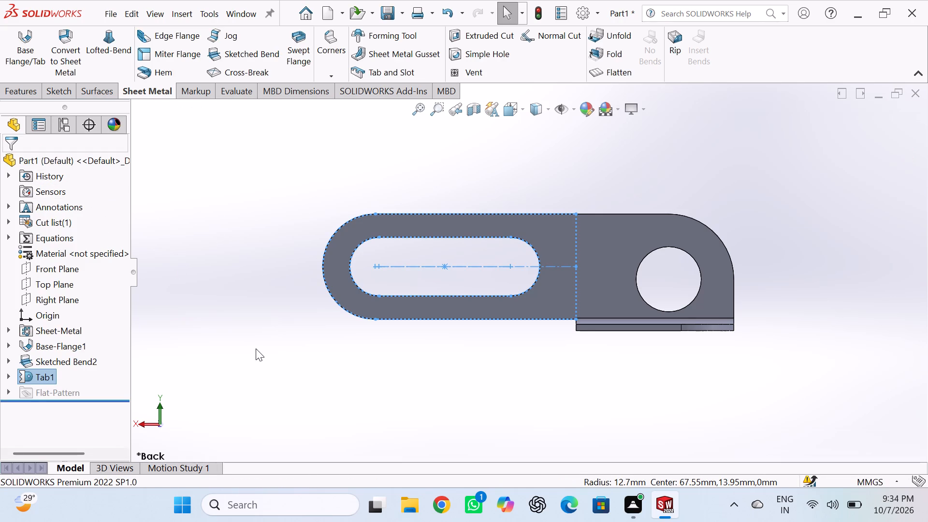
Start a sketch on the slotted flange's flat face and draw a center rectangle about 10.7 by 5 mm across the wall at the rounded end.
middle_drag(256, 348, 288, 257)
middle_drag(306, 241, 290, 250)
click(230, 320)
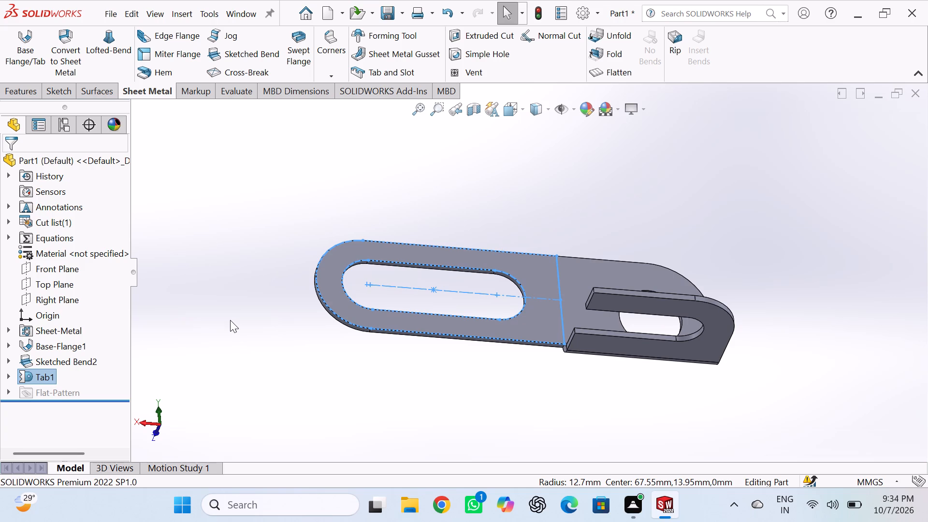
middle_drag(230, 320, 244, 358)
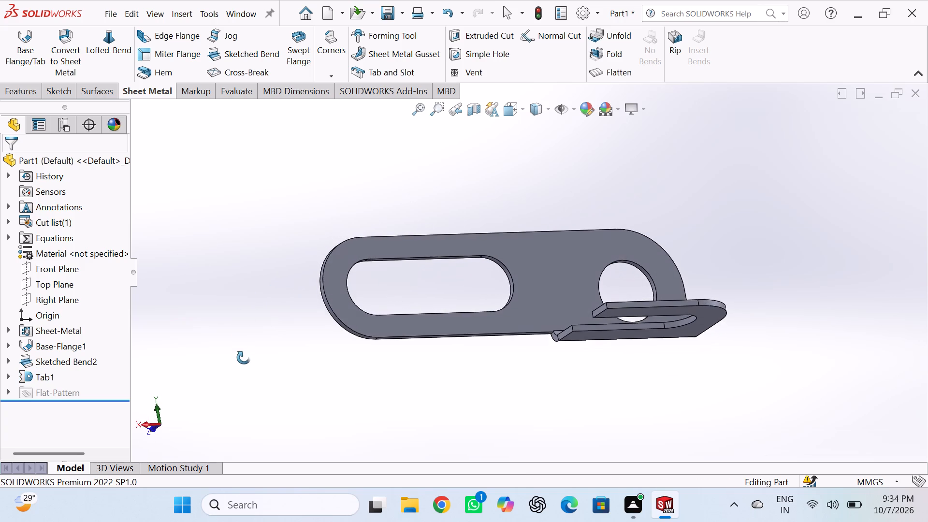
middle_drag(244, 358, 230, 372)
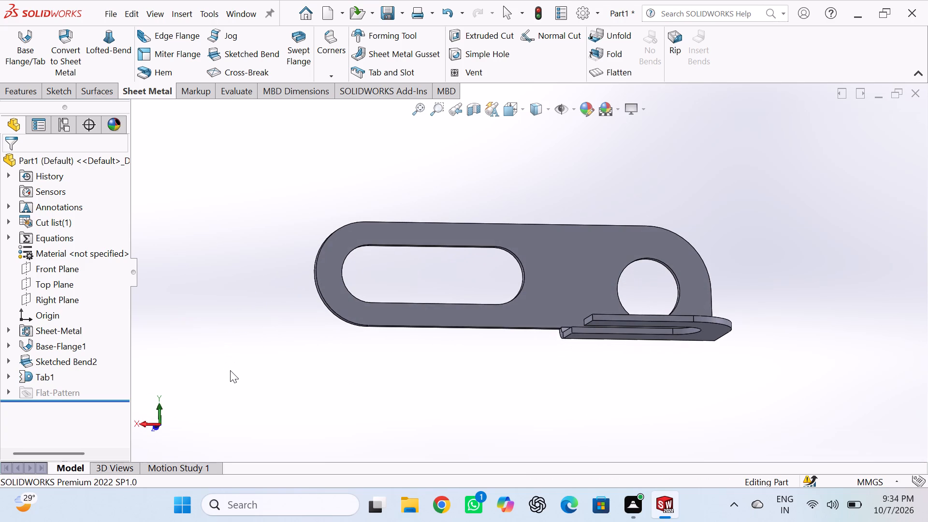
click(328, 282)
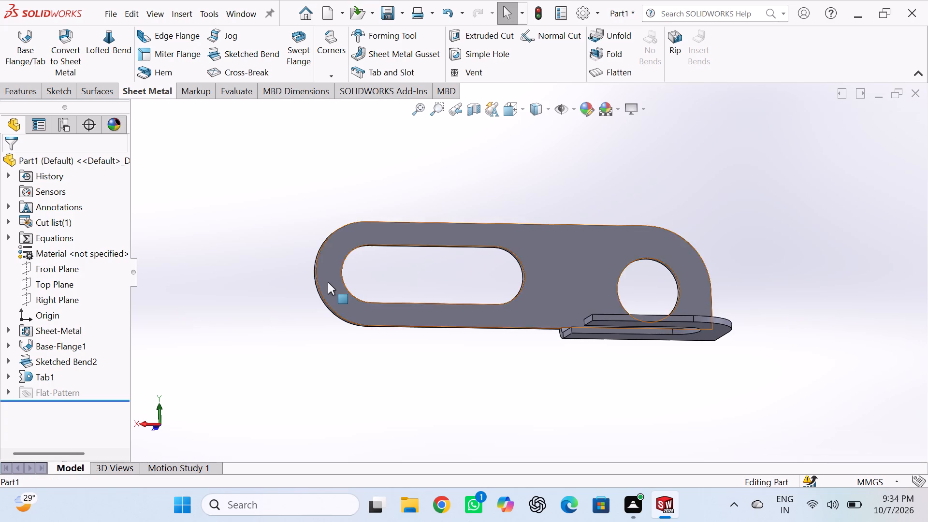
click(374, 253)
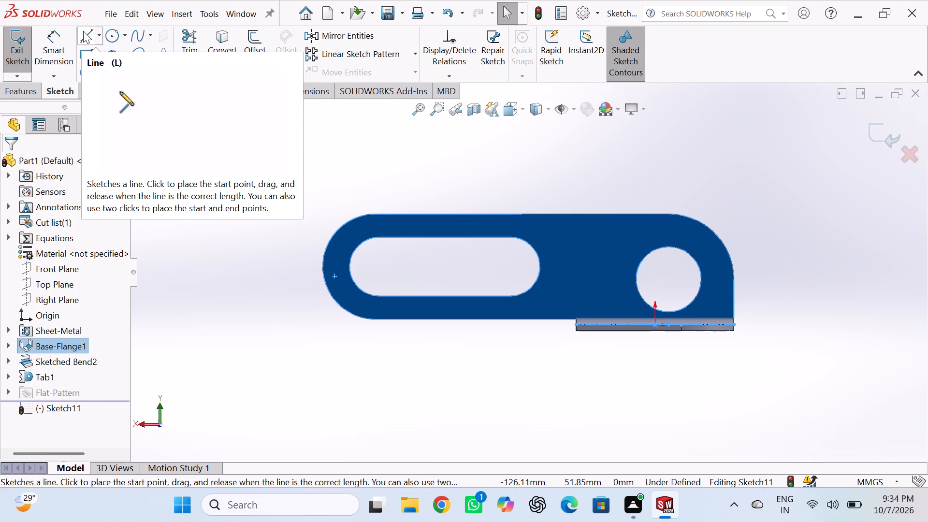
click(86, 50)
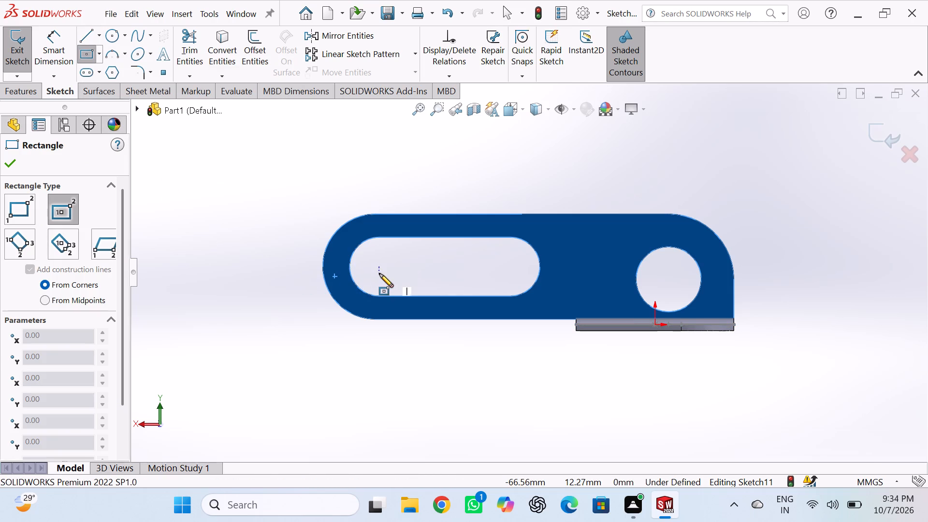
double_click(337, 267)
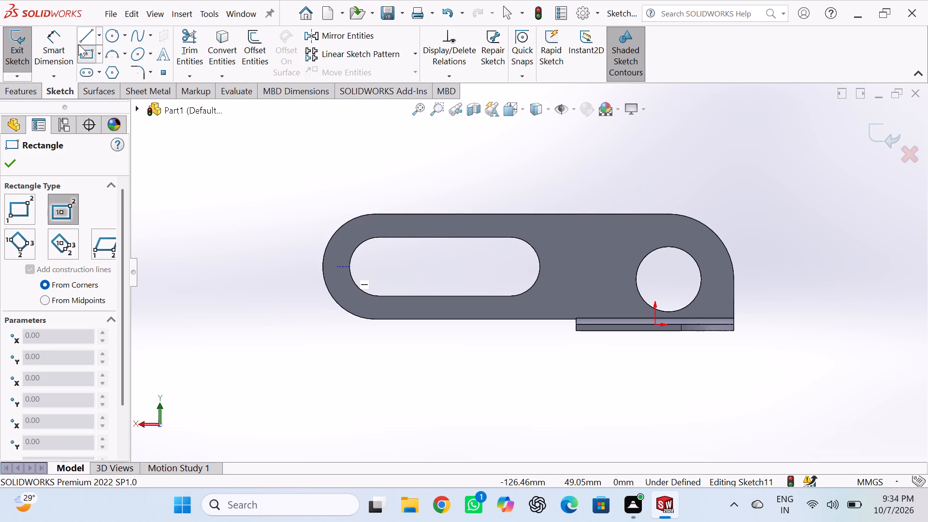
click(86, 56)
click(86, 56)
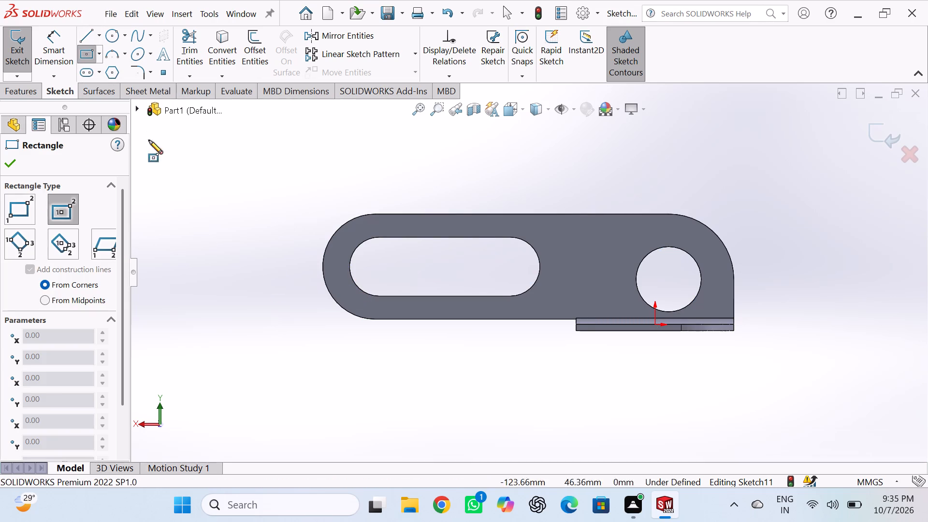
click(333, 264)
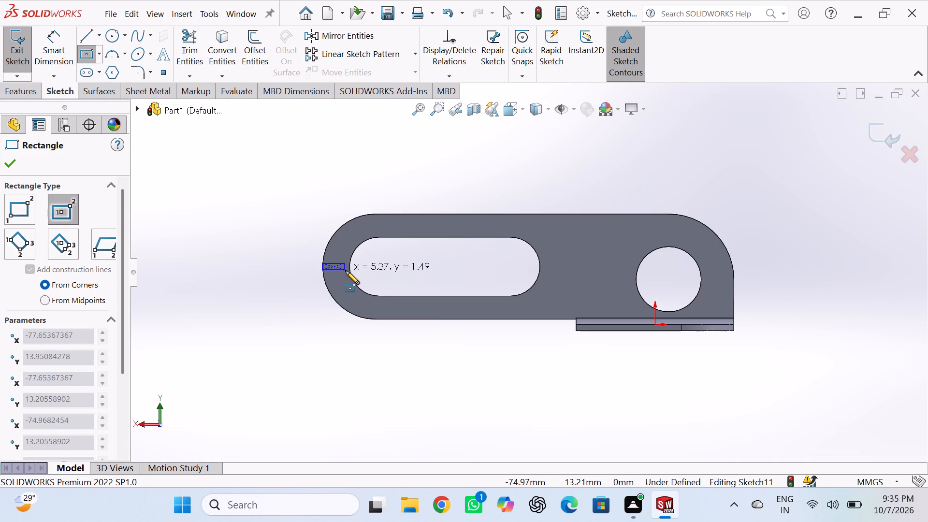
click(356, 277)
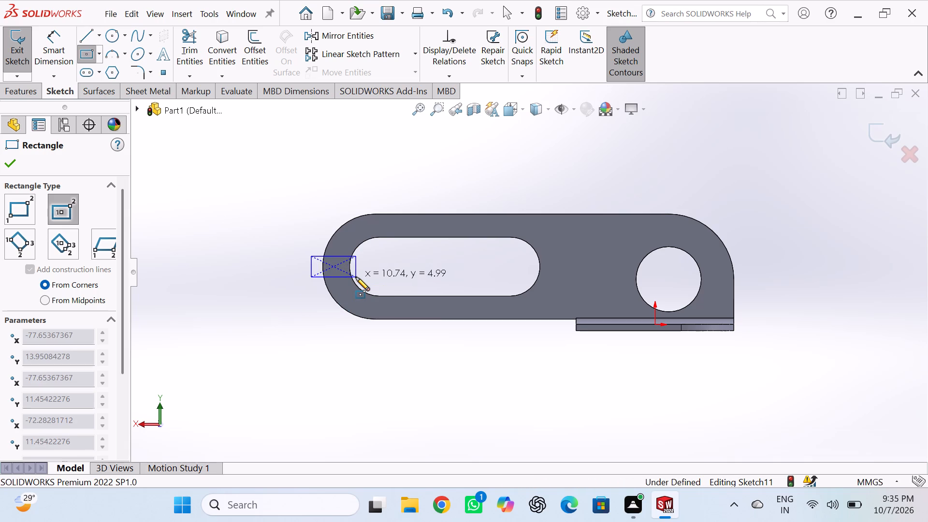
Dimension the small rectangle's vertical side and set it to 3.048 mm.
click(55, 51)
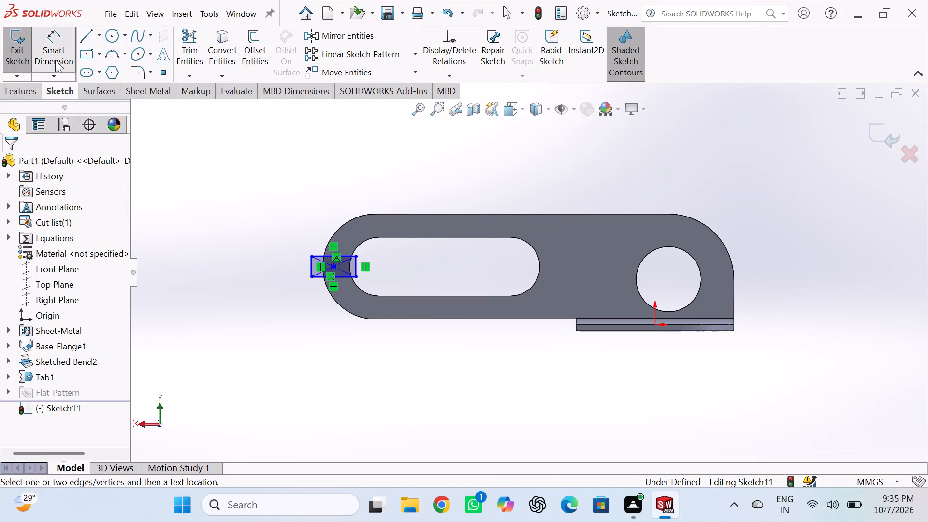
click(310, 265)
click(297, 265)
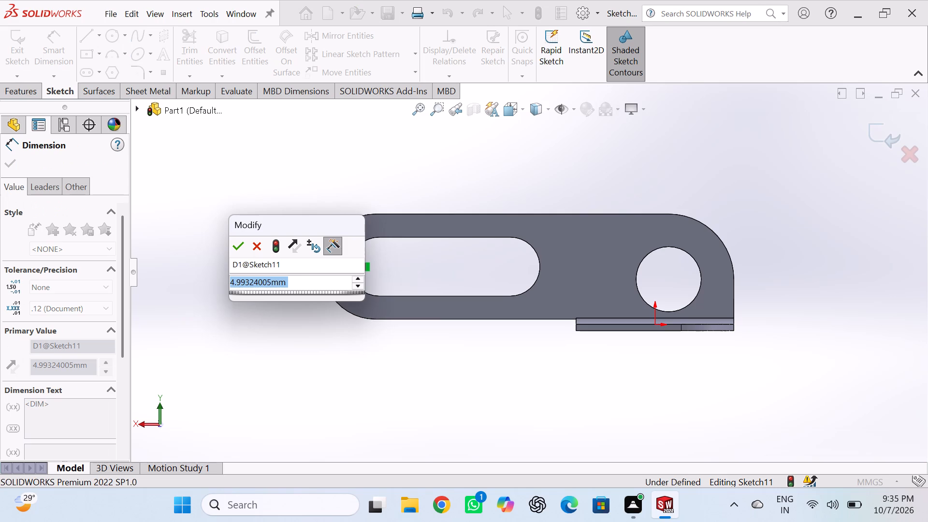
key(3)
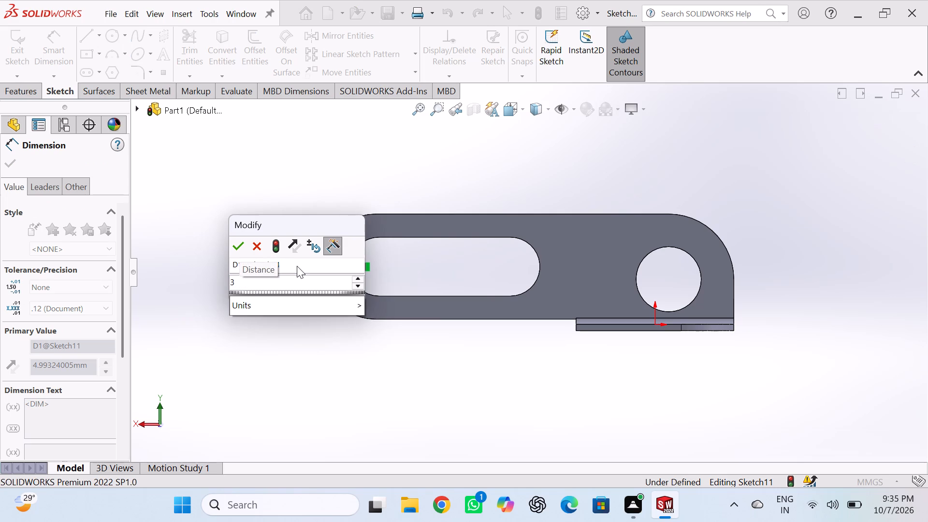
key(period)
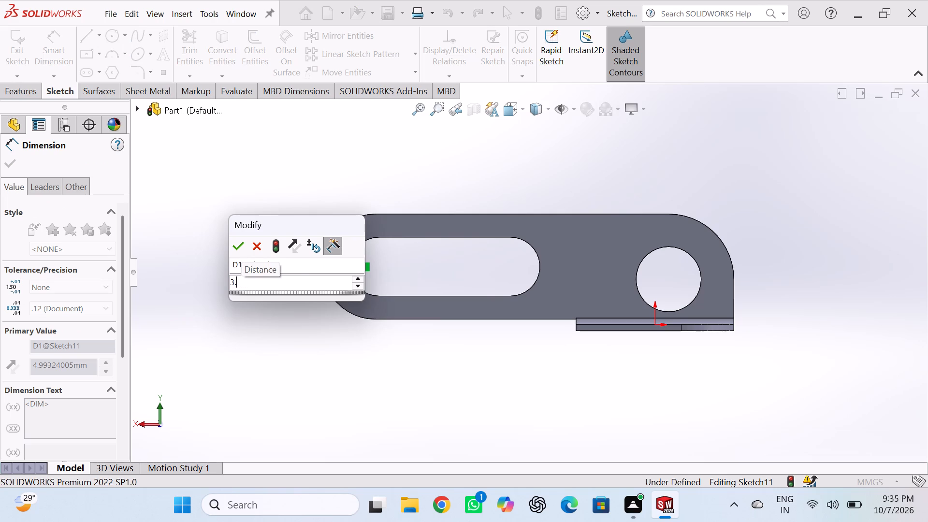
key(0)
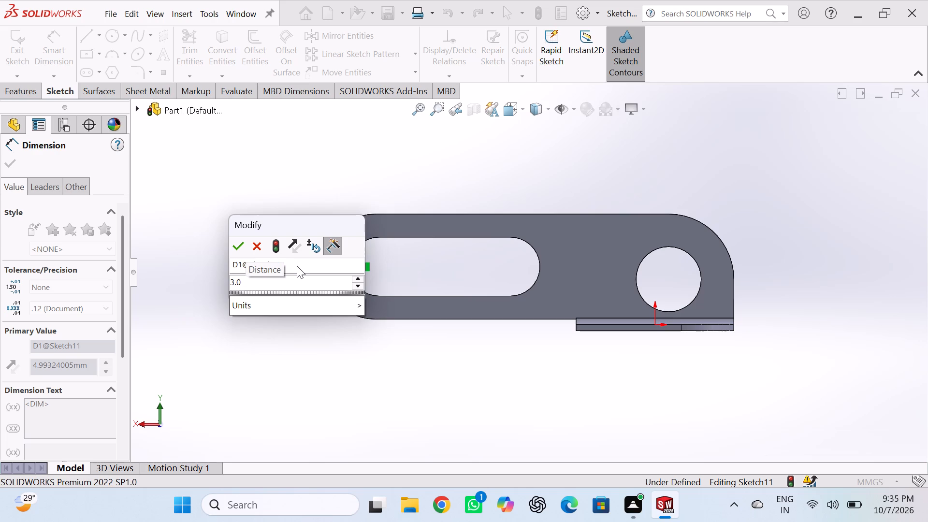
key(4)
key(8)
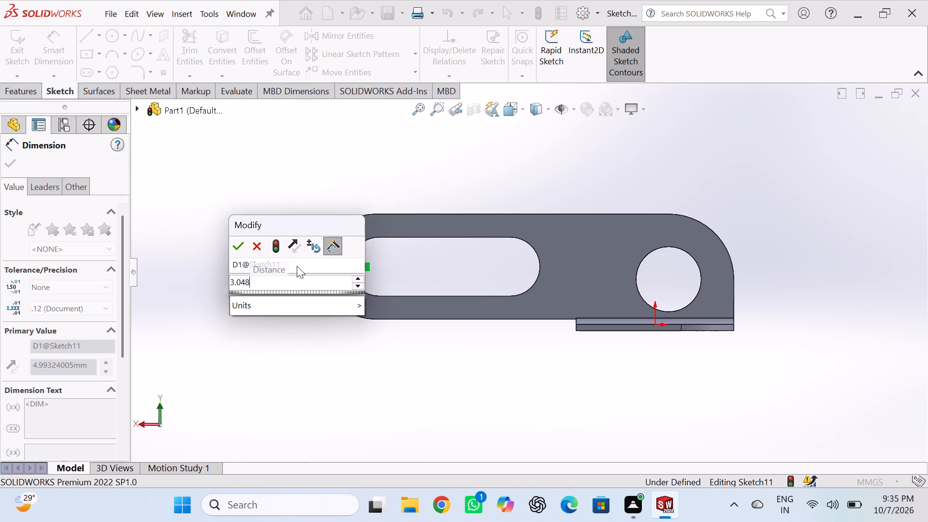
key(Return)
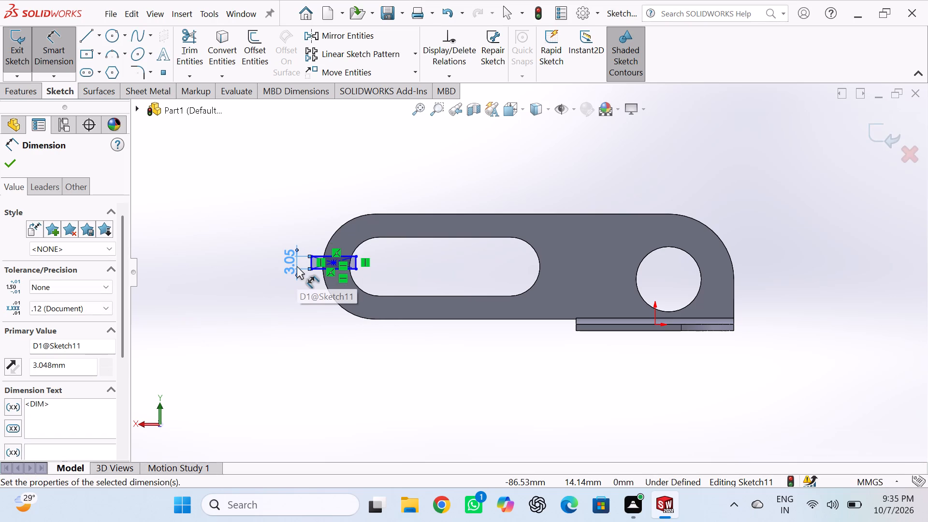
Draw a horizontal centerline about 71 mm long from the slot's inner arc end, through the small rectangle and past the flange's rounded end.
scroll(350, 268, down, 7)
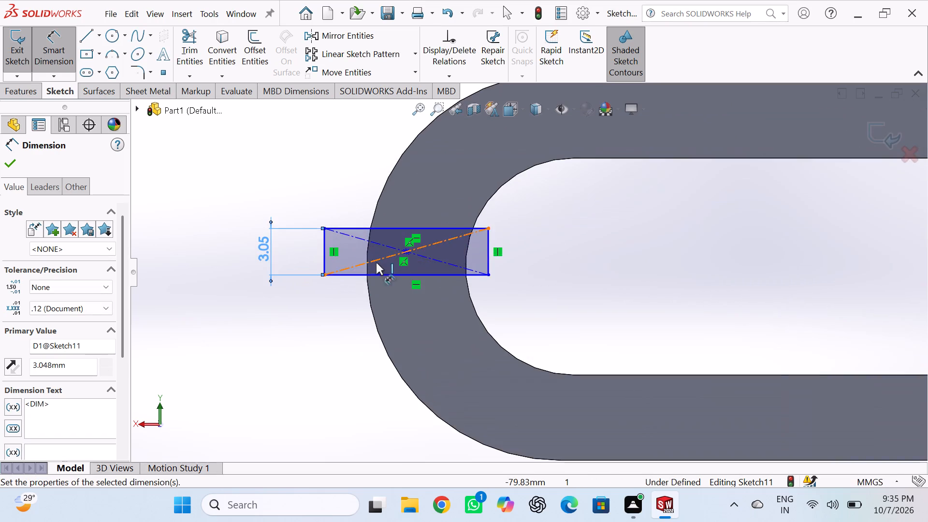
scroll(384, 262, down, 3)
scroll(474, 276, up, 7)
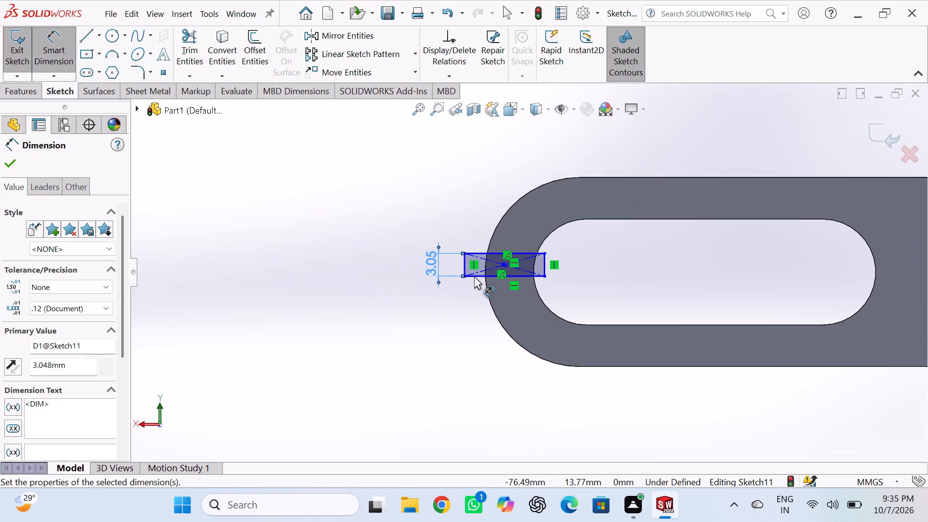
scroll(474, 276, up, 3)
scroll(710, 265, up, 2)
scroll(710, 264, down, 3)
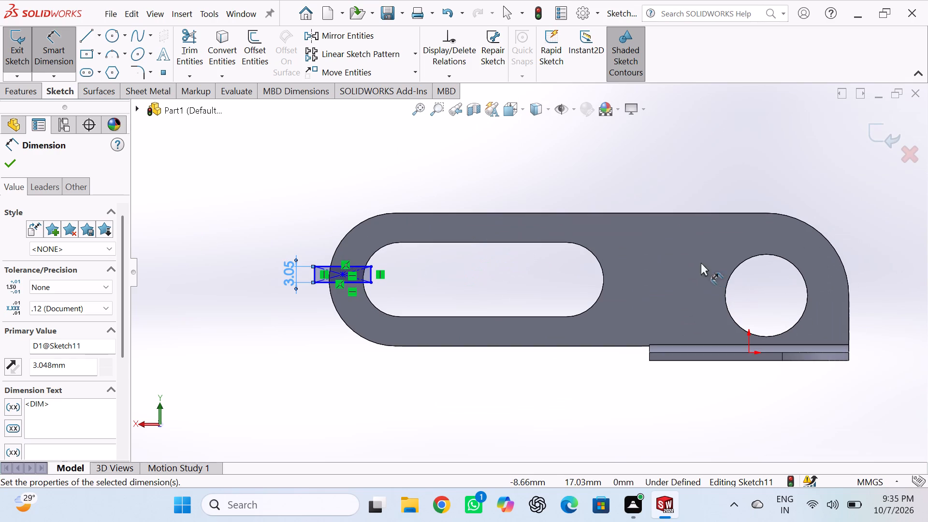
click(96, 38)
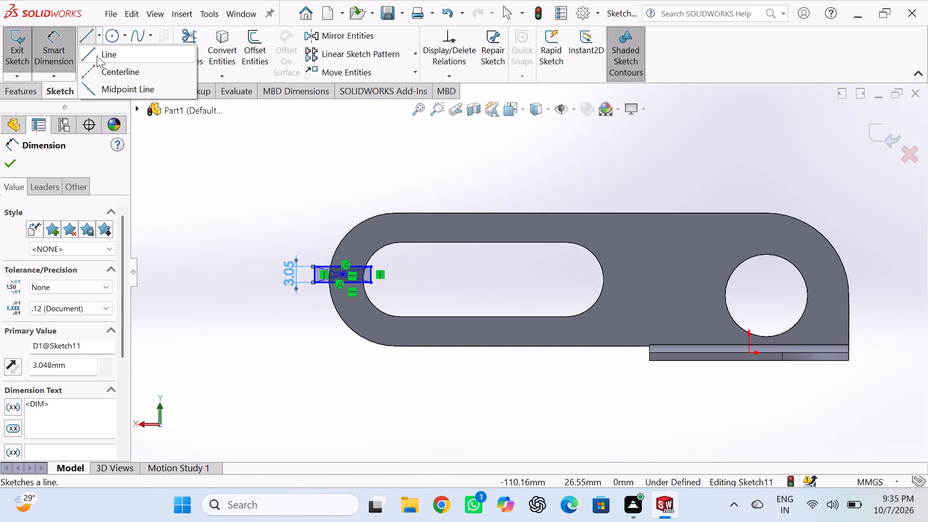
click(97, 64)
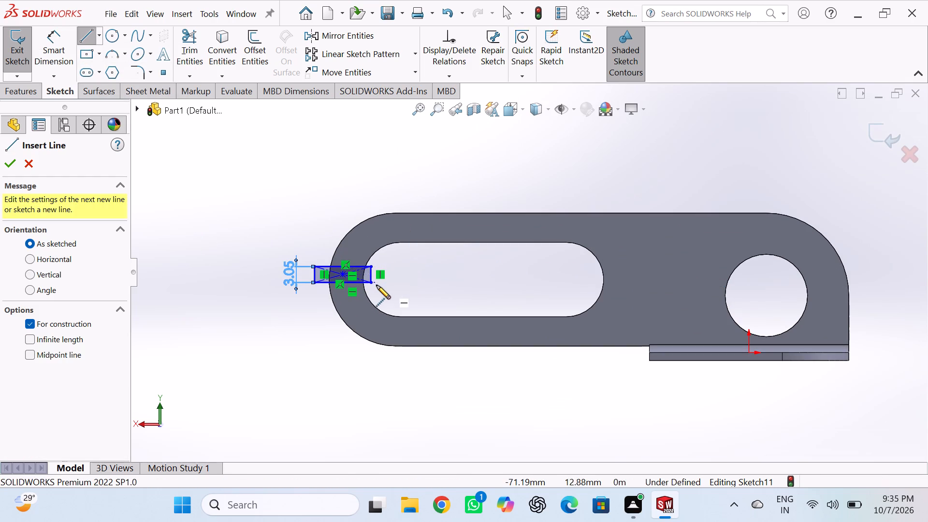
click(604, 279)
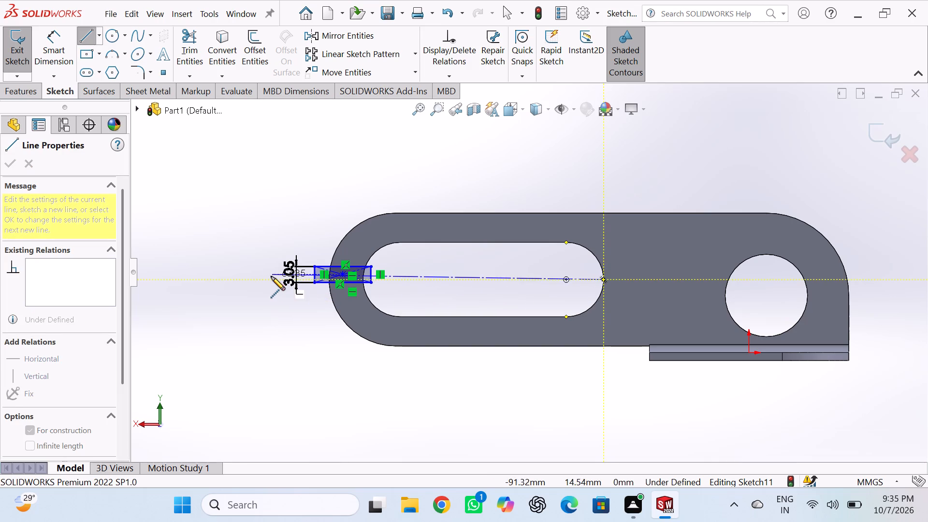
click(231, 280)
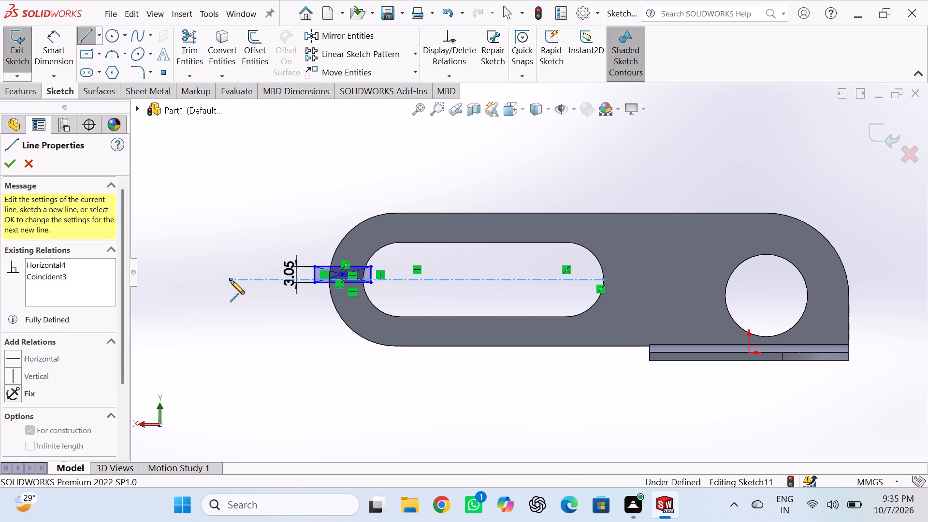
right_click(239, 230)
click(256, 238)
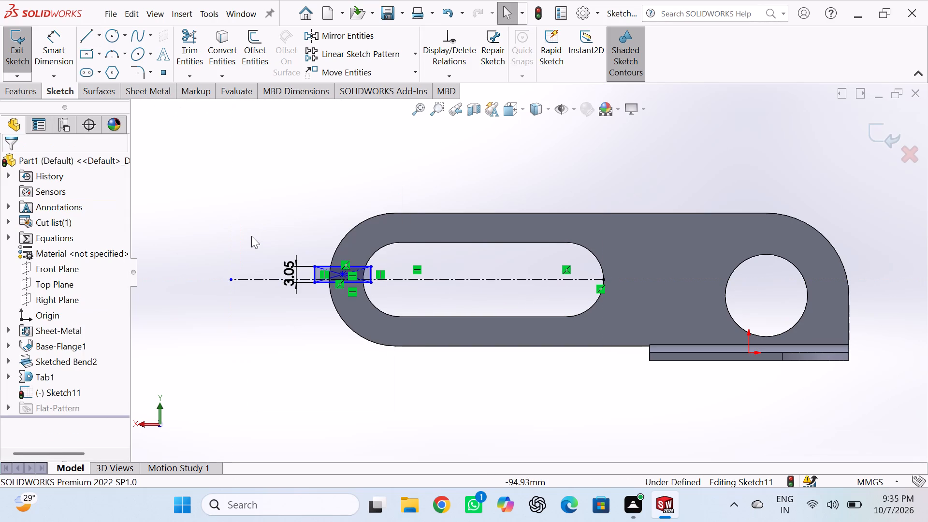
Make the small rectangle's upper and lower sides symmetric about the horizontal centerline.
scroll(350, 275, down, 6)
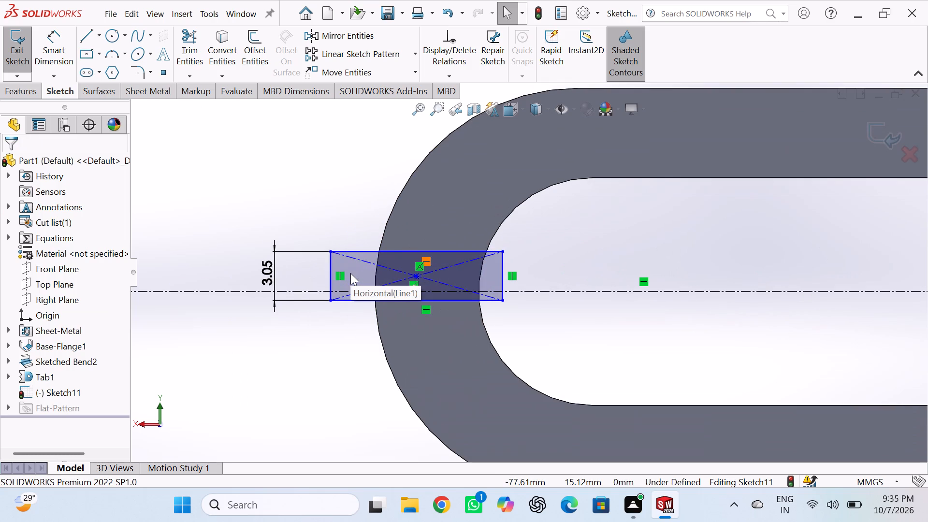
scroll(350, 273, down, 2)
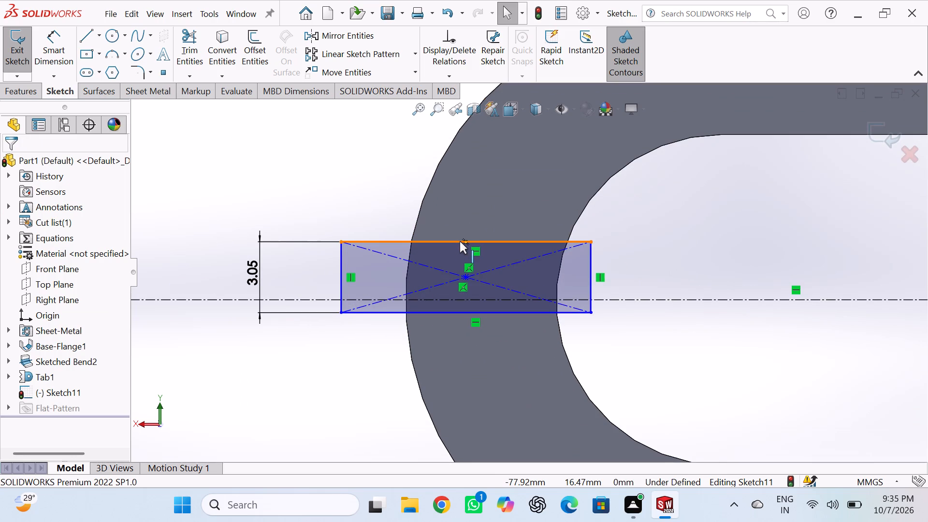
click(456, 241)
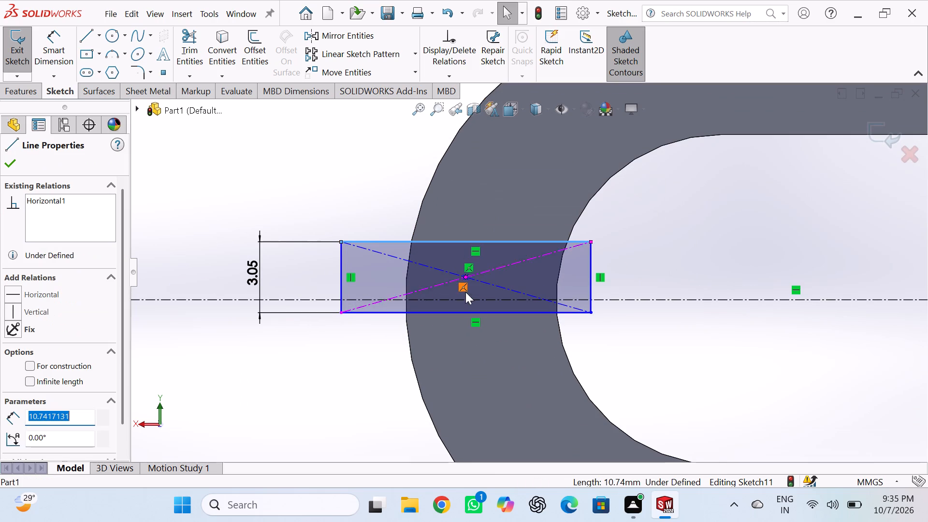
ctrl+click(469, 298)
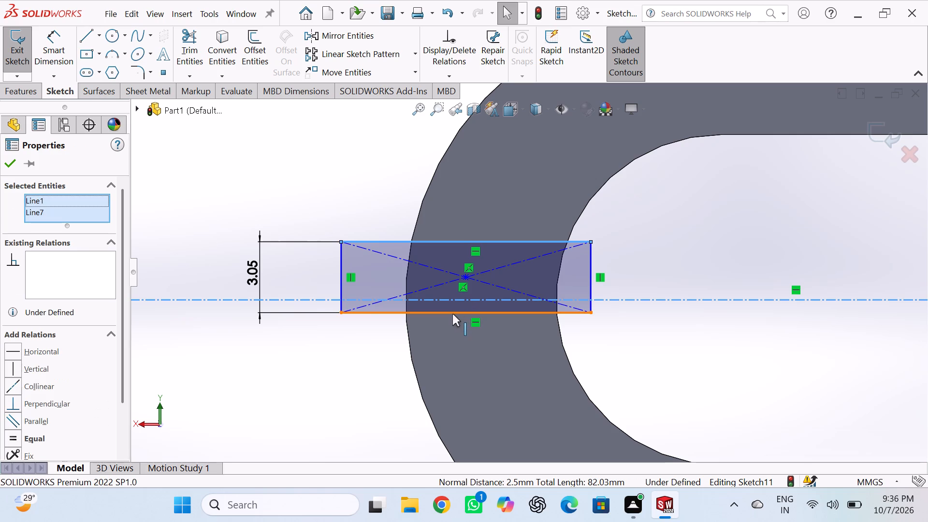
ctrl+click(452, 314)
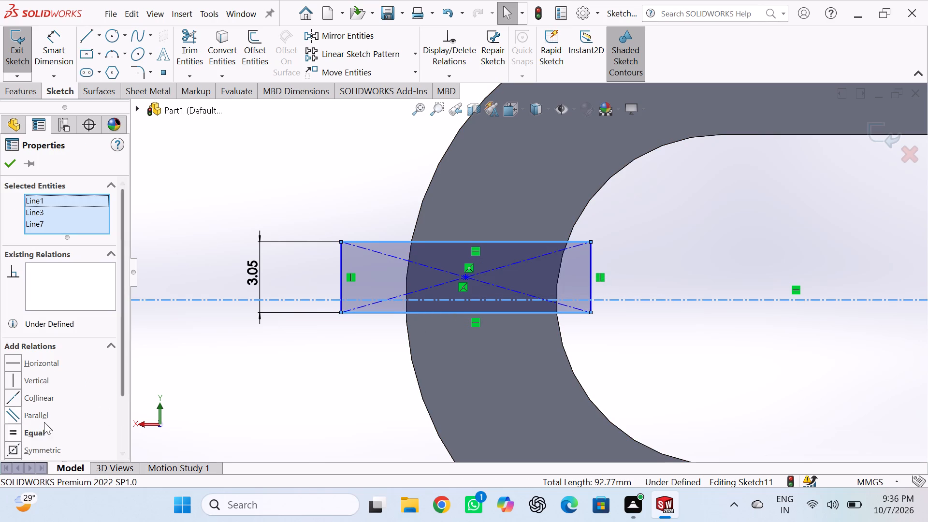
click(42, 452)
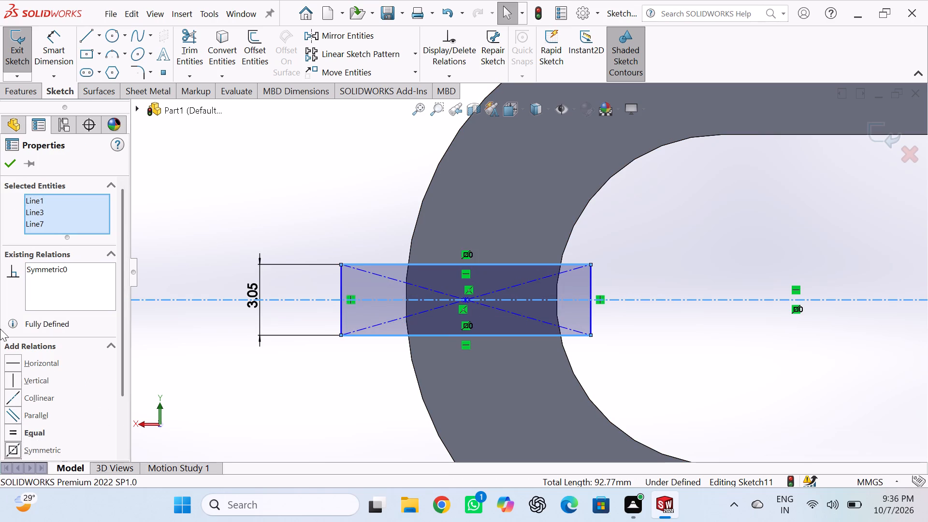
click(257, 207)
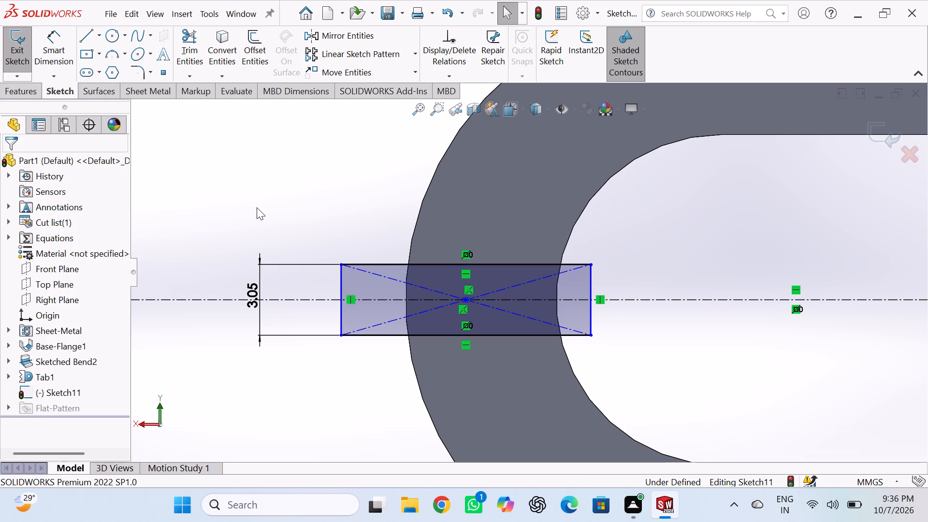
Dimension the small rectangle's horizontal side, keeping its drawn length, and exit the sketch.
scroll(257, 207, up, 2)
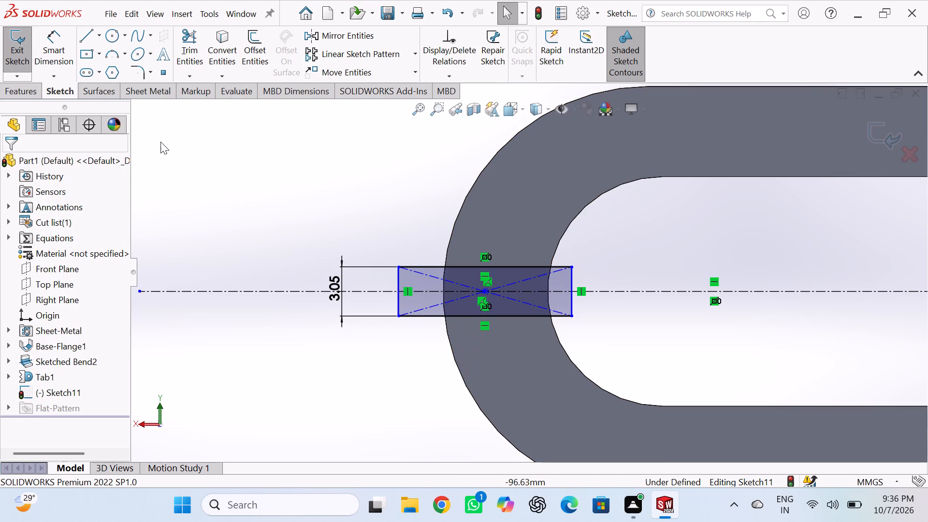
click(43, 57)
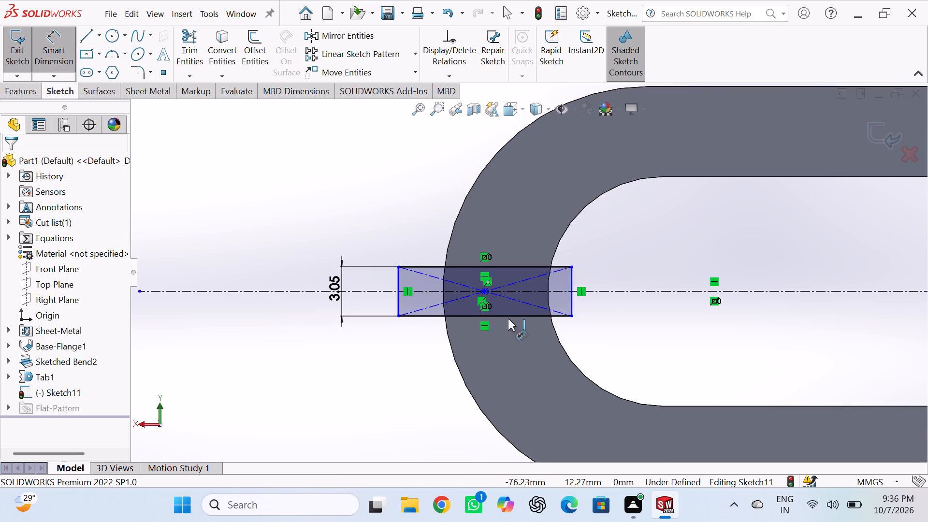
click(508, 319)
click(508, 363)
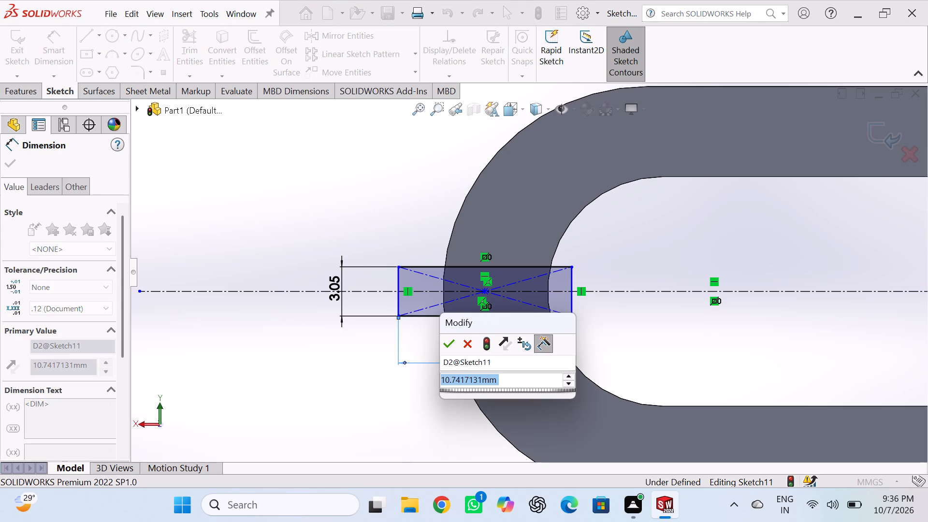
click(447, 344)
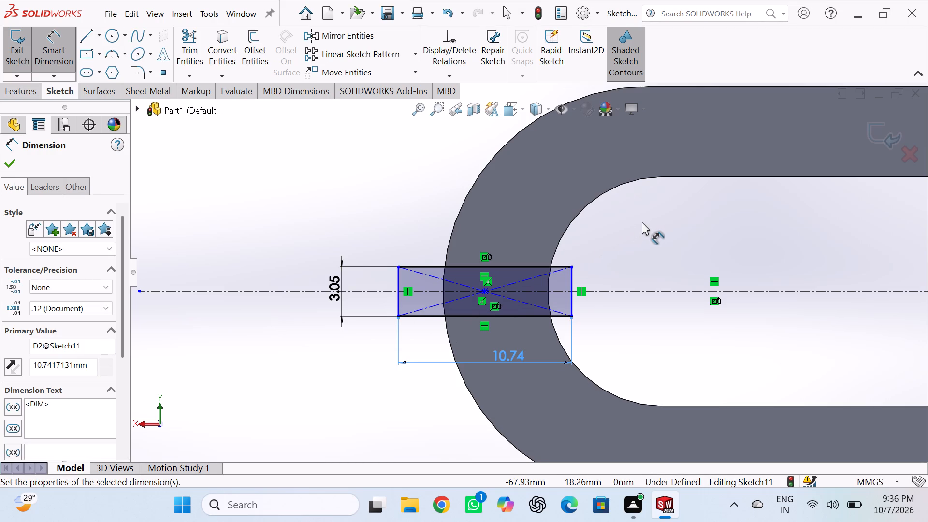
click(884, 131)
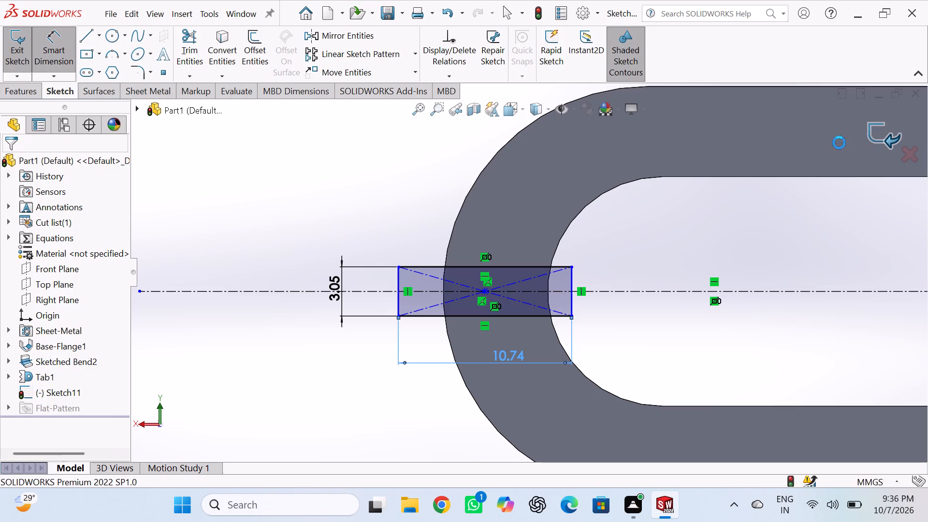
Extrude-cut the small rectangle blind to 10 mm through the flange's rounded end, with Normal cut on.
click(482, 31)
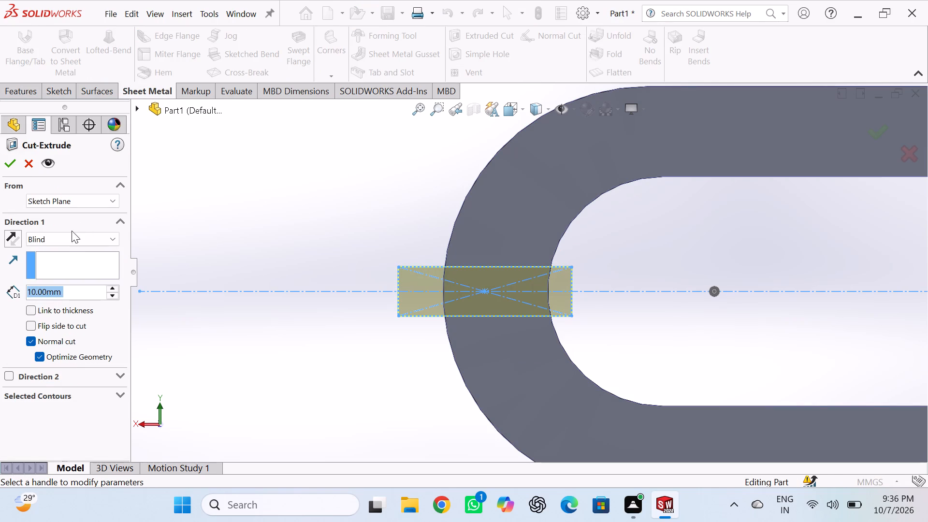
middle_drag(264, 207, 305, 222)
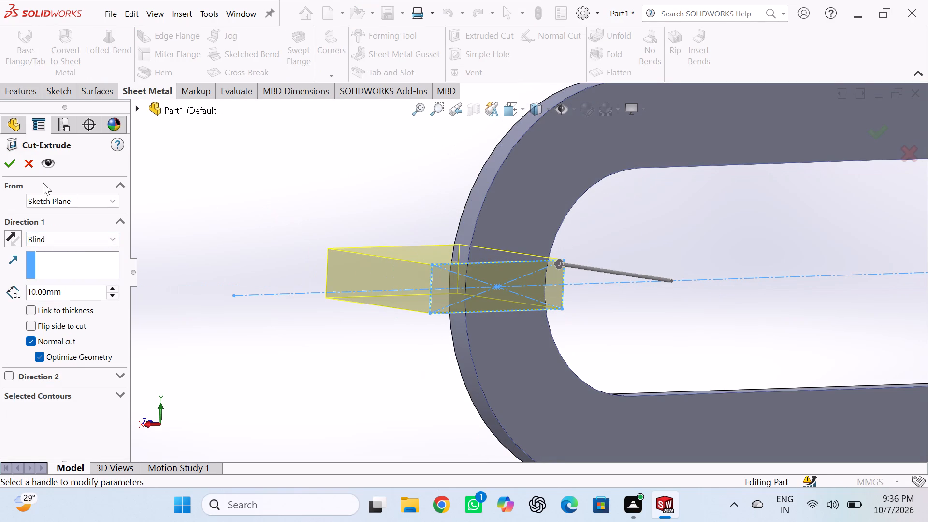
click(7, 169)
middle_drag(312, 187, 301, 180)
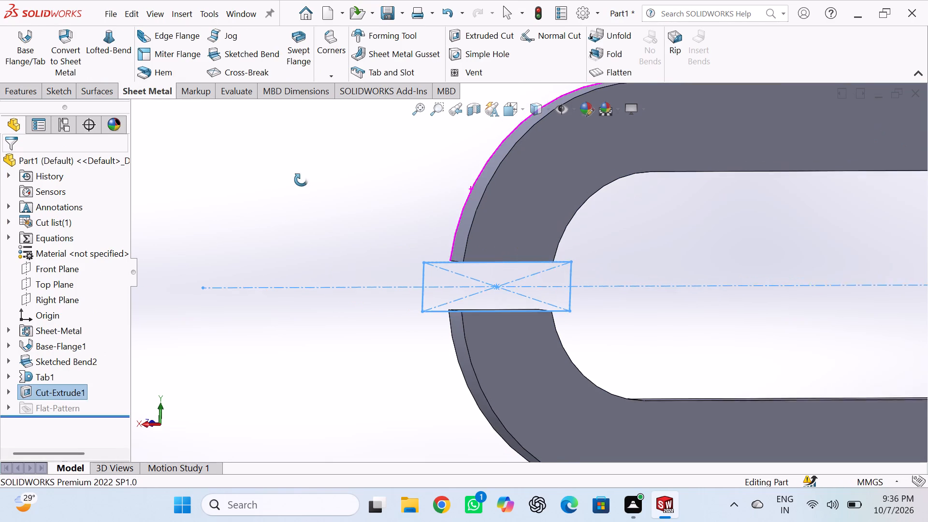
middle_drag(301, 180, 296, 176)
click(295, 174)
On the slotted flange's flat face, sketch a vertical line from the bend's slot-side corner to the flange's upper edge, and exit the sketch.
middle_drag(326, 189, 307, 185)
scroll(306, 183, up, 5)
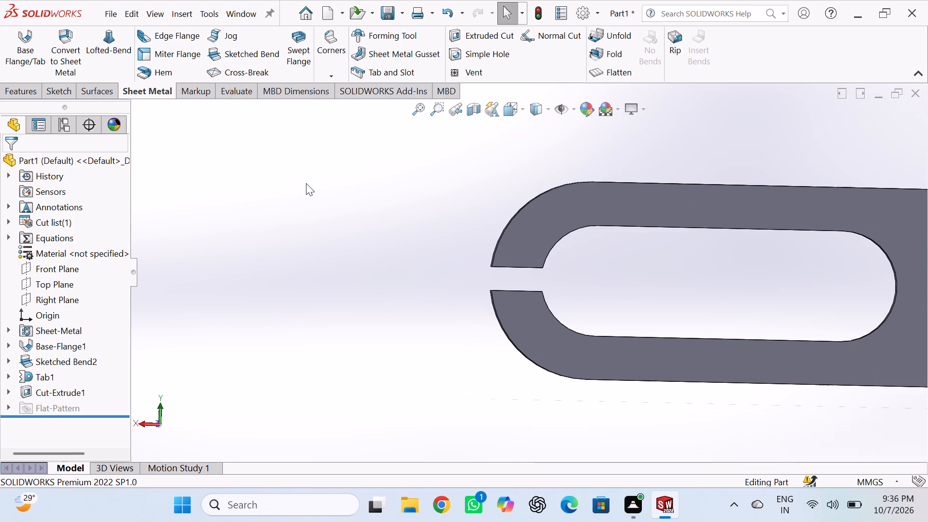
scroll(733, 210, up, 5)
scroll(746, 217, down, 3)
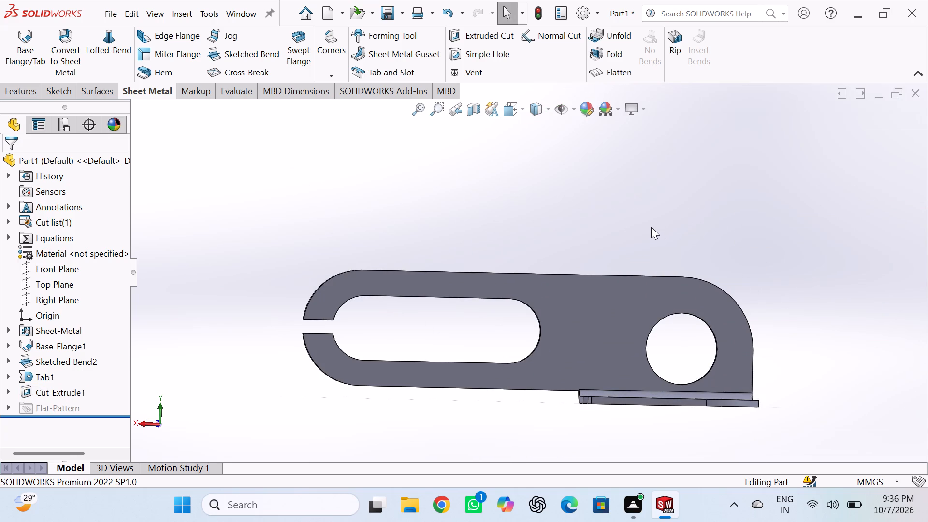
scroll(588, 294, down, 3)
scroll(588, 295, up, 5)
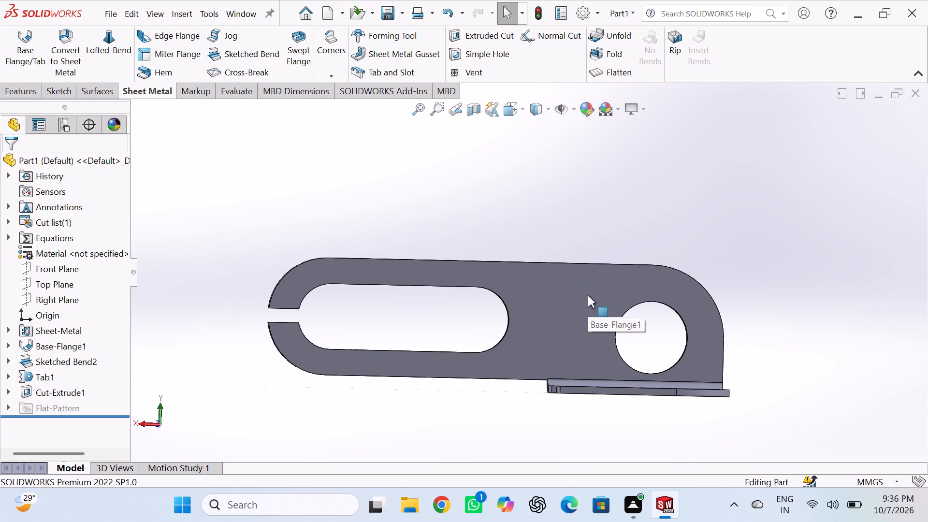
scroll(569, 338, down, 5)
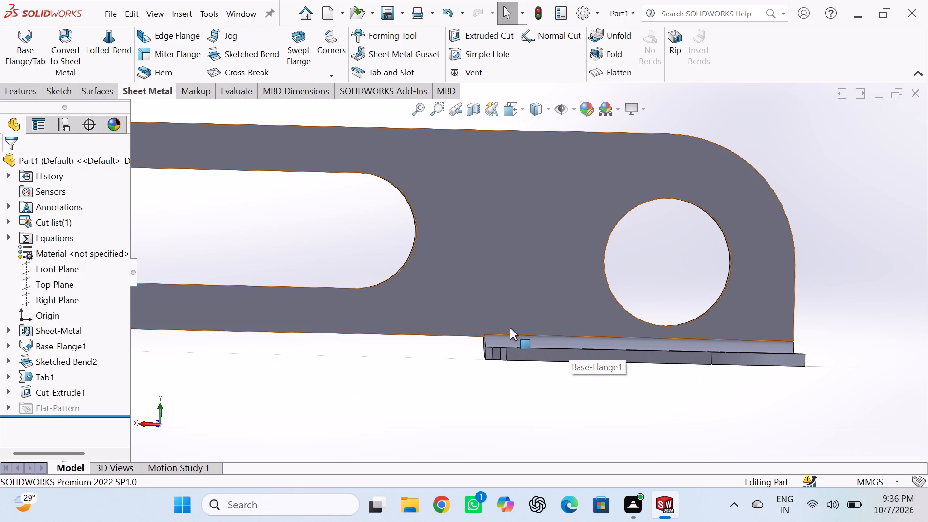
scroll(461, 208, up, 3)
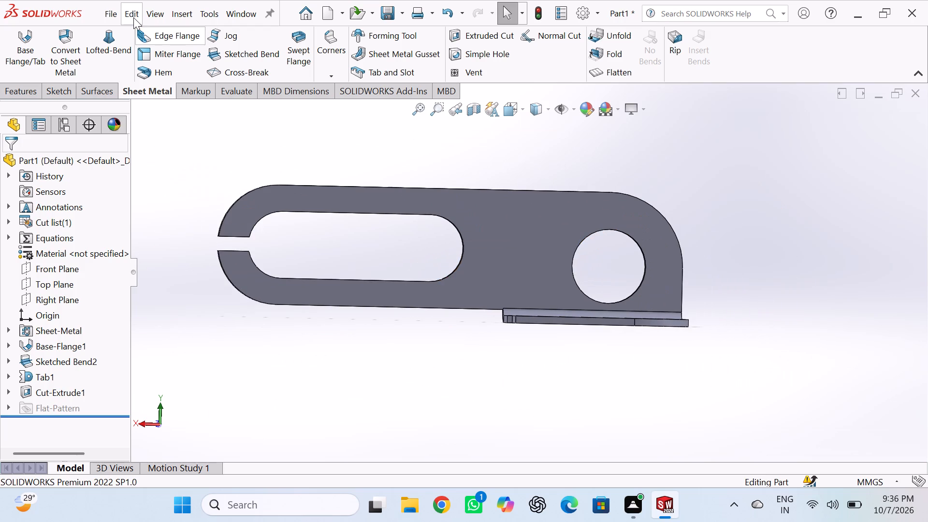
click(498, 228)
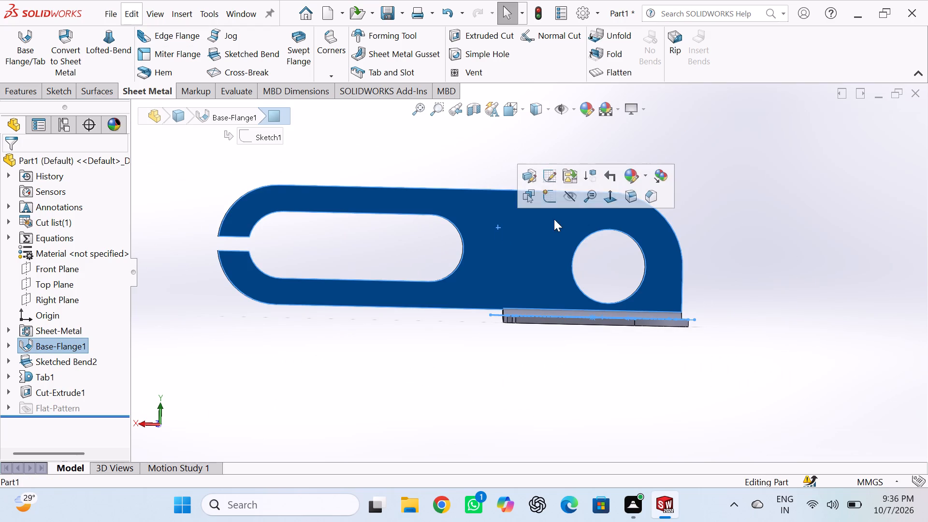
click(547, 195)
click(544, 198)
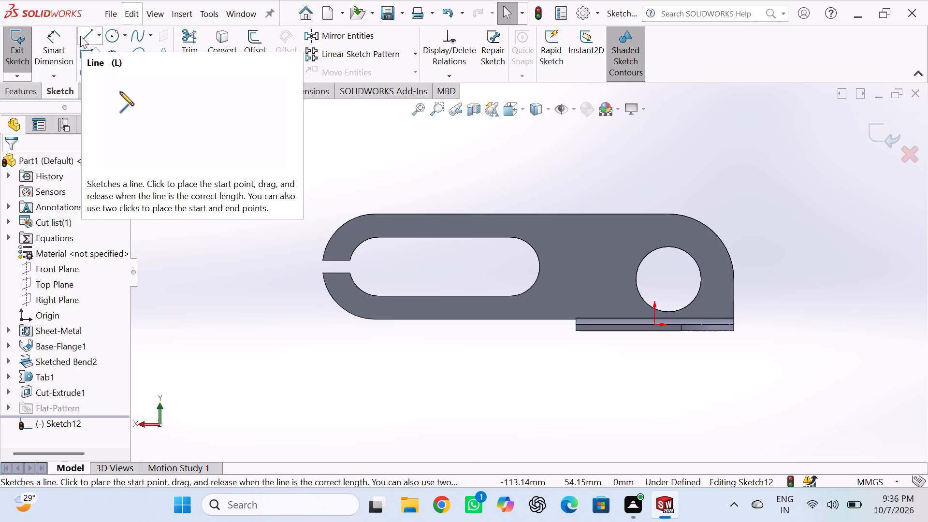
click(81, 35)
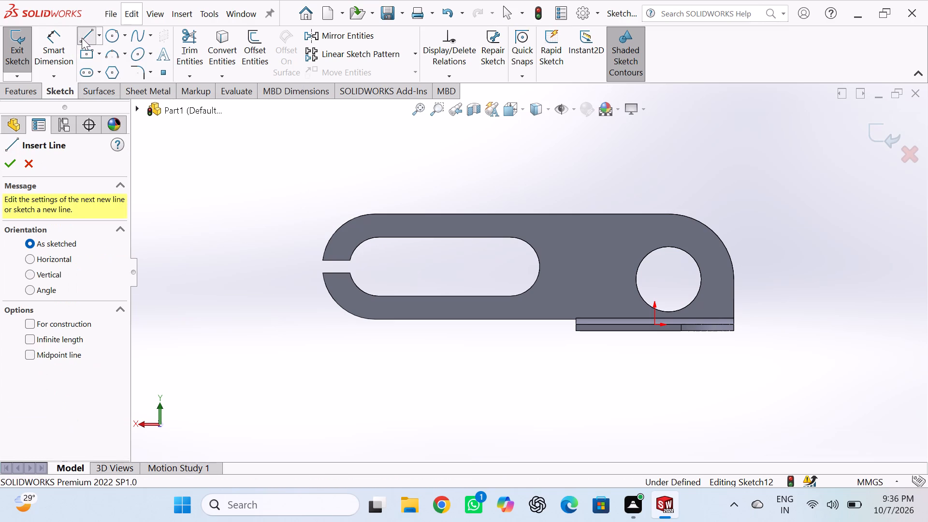
click(576, 318)
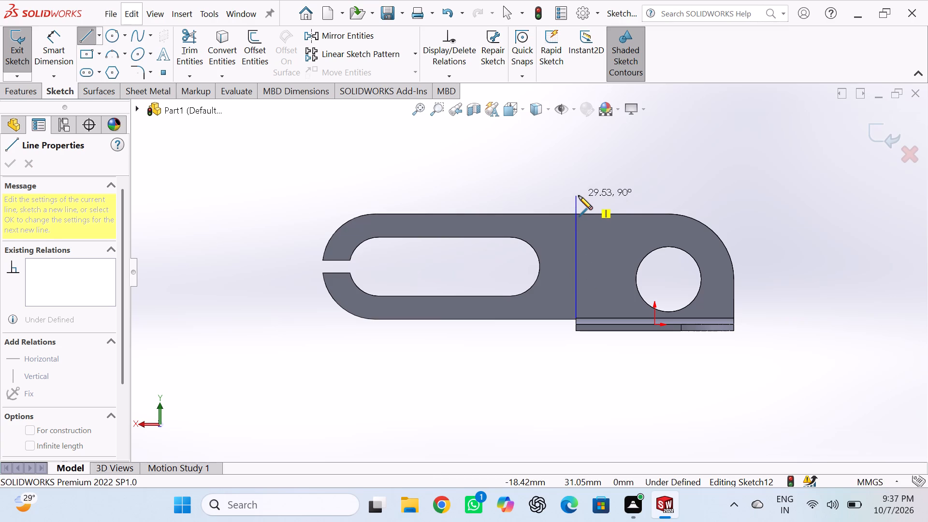
click(576, 213)
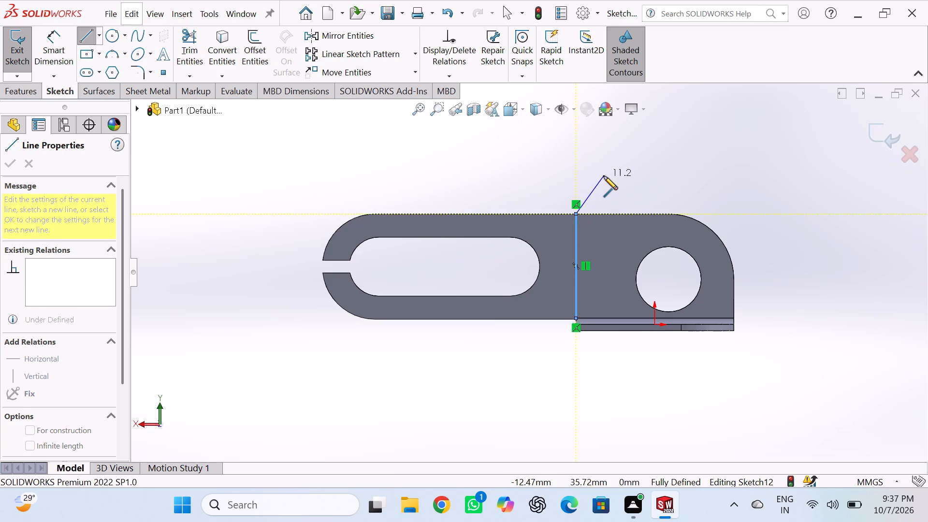
right_click(604, 176)
click(647, 183)
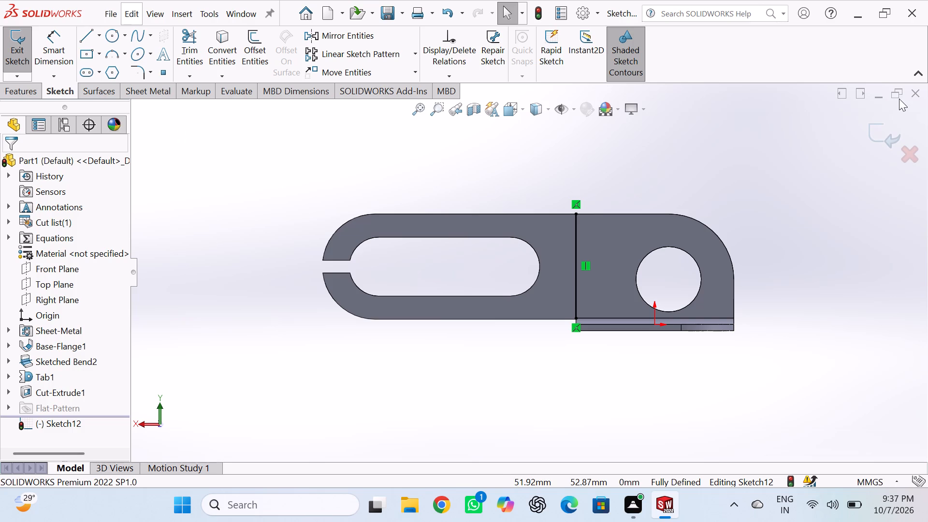
click(879, 130)
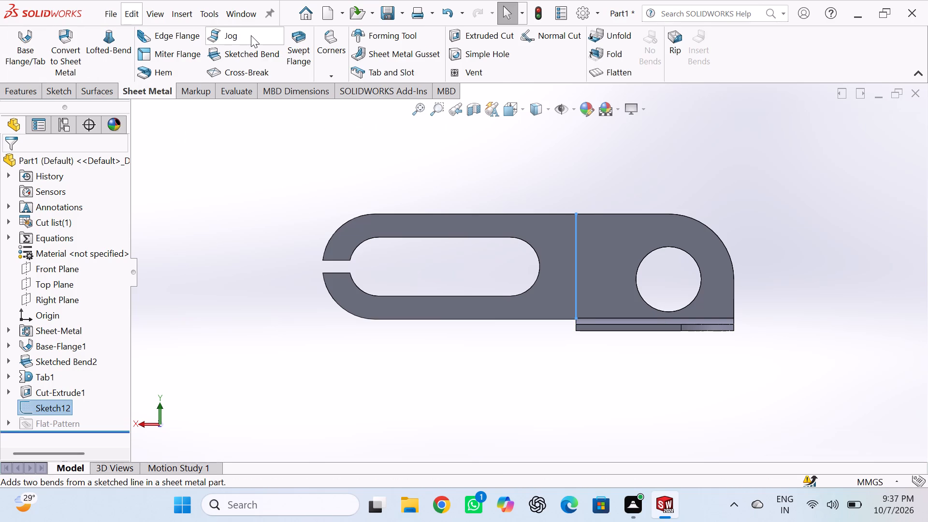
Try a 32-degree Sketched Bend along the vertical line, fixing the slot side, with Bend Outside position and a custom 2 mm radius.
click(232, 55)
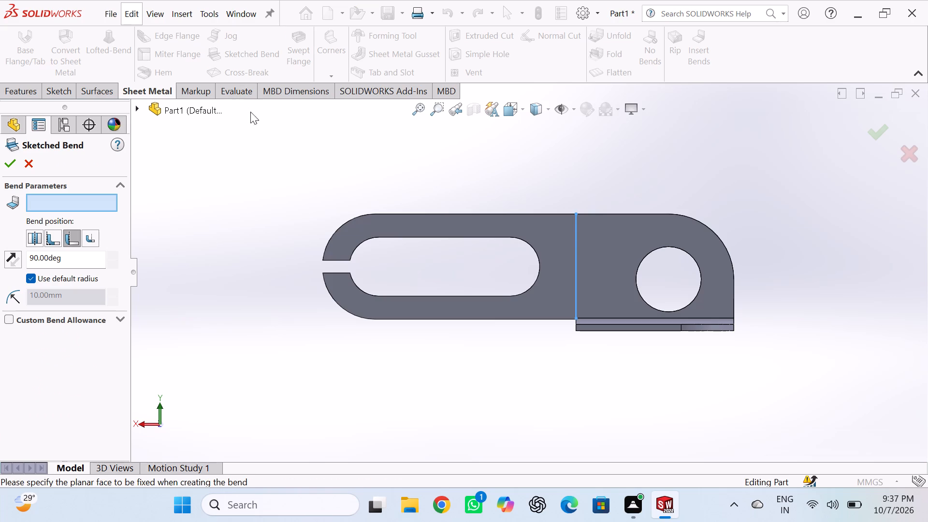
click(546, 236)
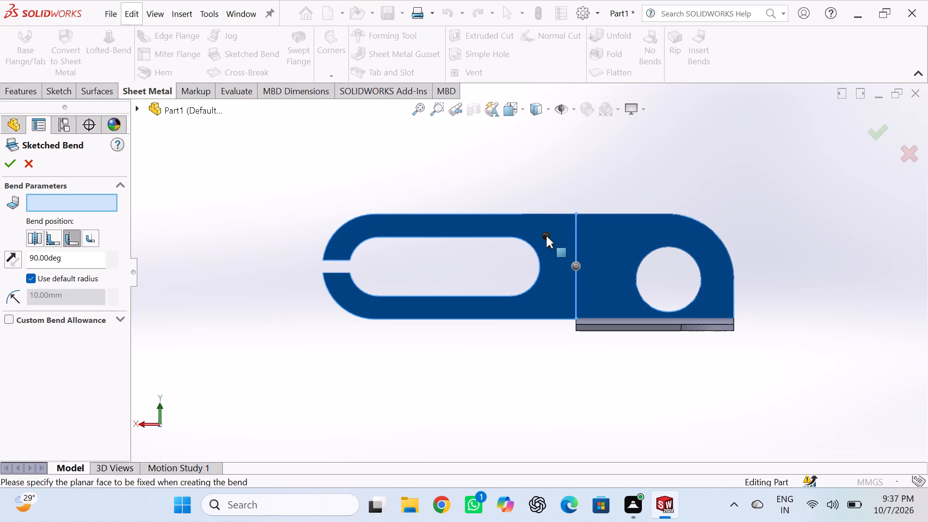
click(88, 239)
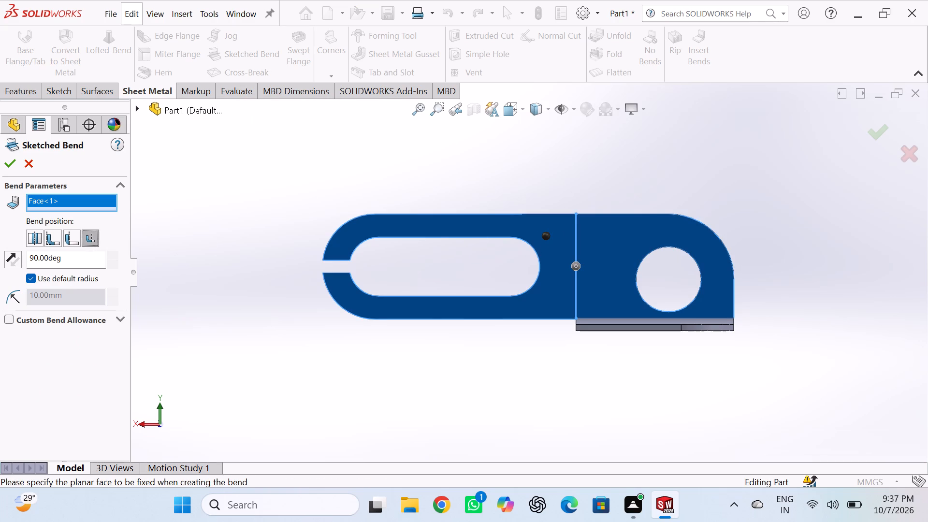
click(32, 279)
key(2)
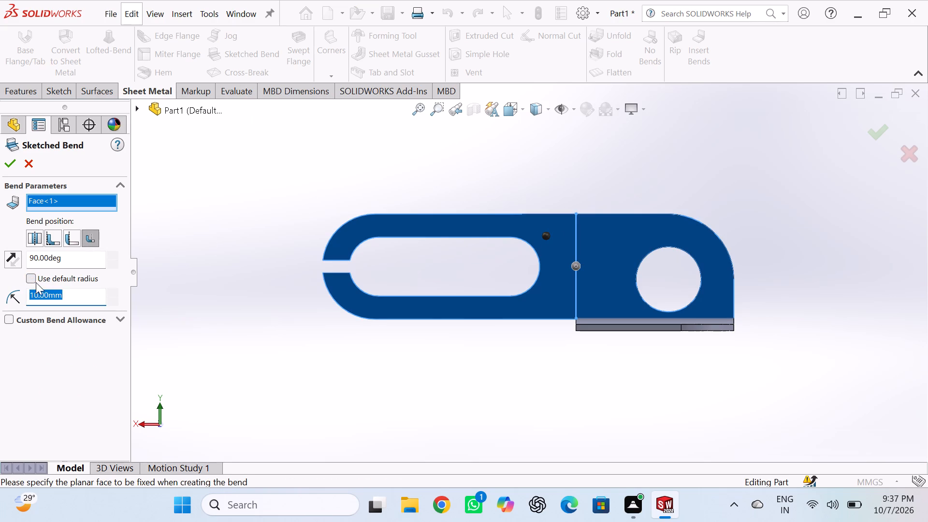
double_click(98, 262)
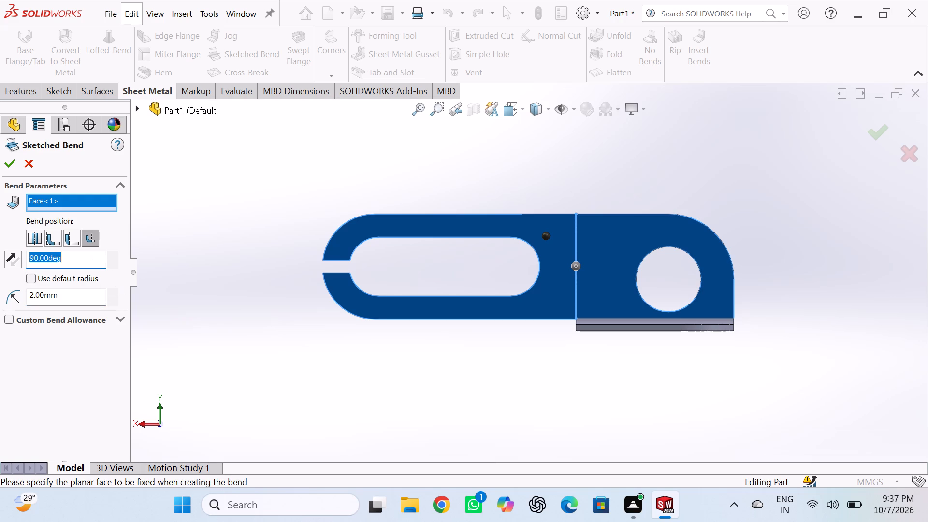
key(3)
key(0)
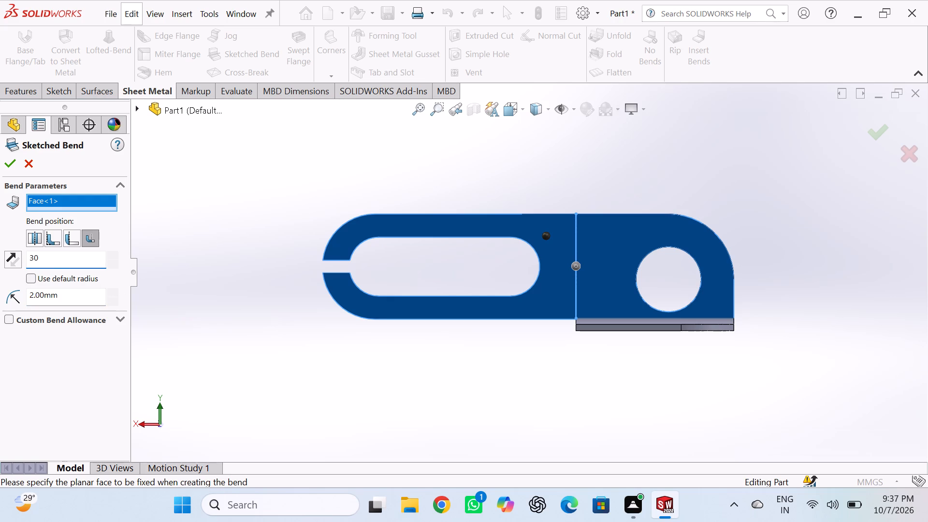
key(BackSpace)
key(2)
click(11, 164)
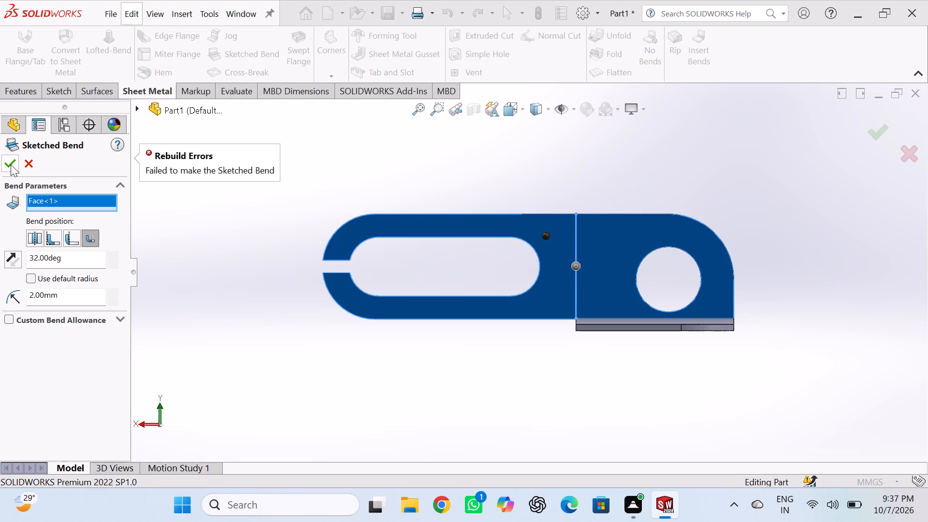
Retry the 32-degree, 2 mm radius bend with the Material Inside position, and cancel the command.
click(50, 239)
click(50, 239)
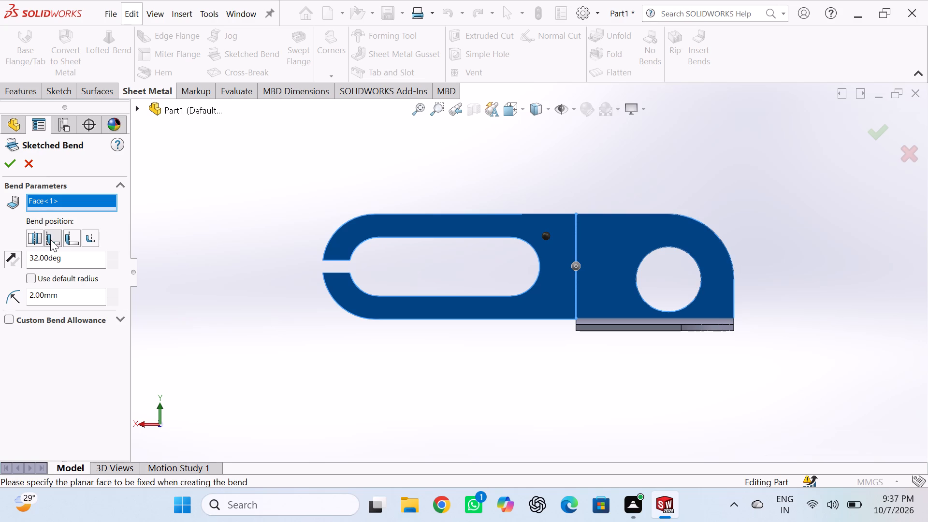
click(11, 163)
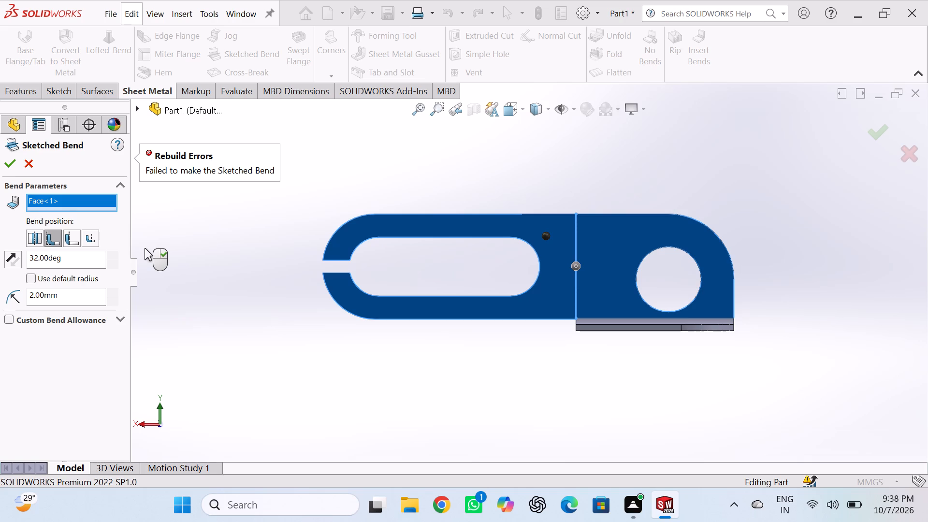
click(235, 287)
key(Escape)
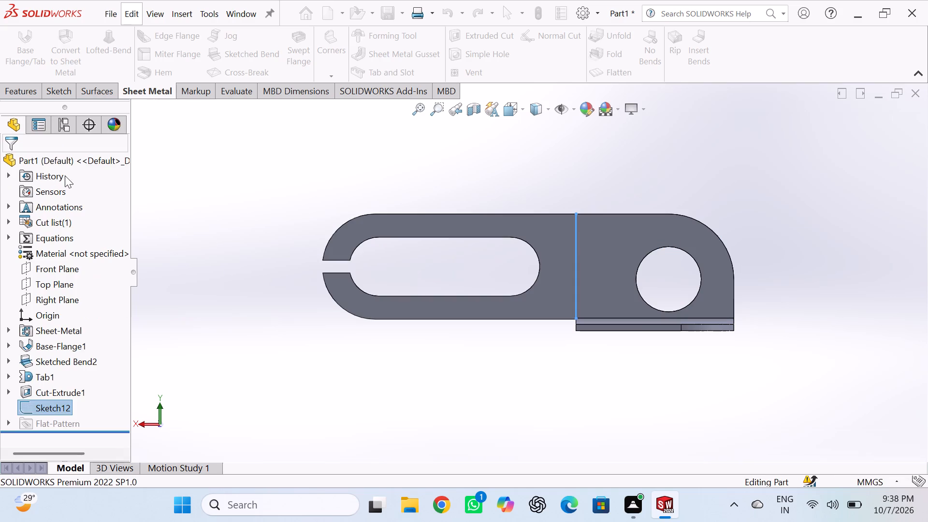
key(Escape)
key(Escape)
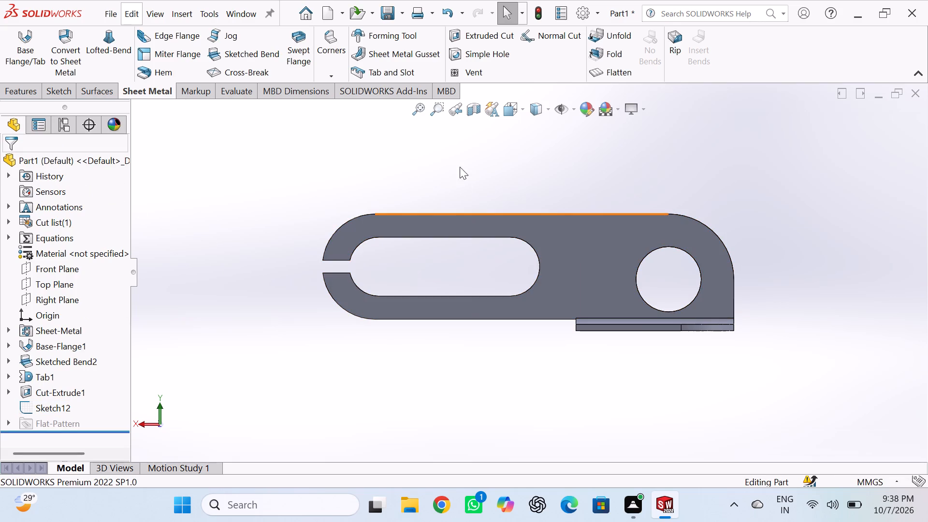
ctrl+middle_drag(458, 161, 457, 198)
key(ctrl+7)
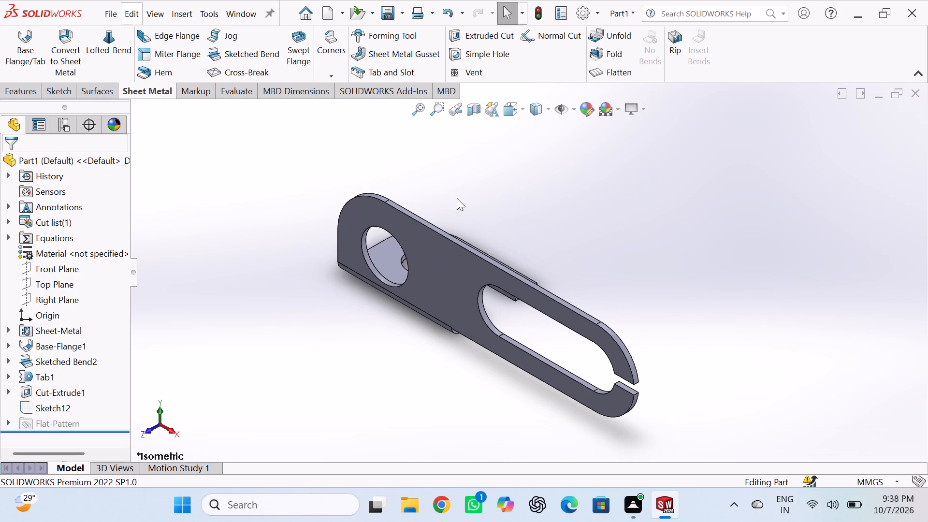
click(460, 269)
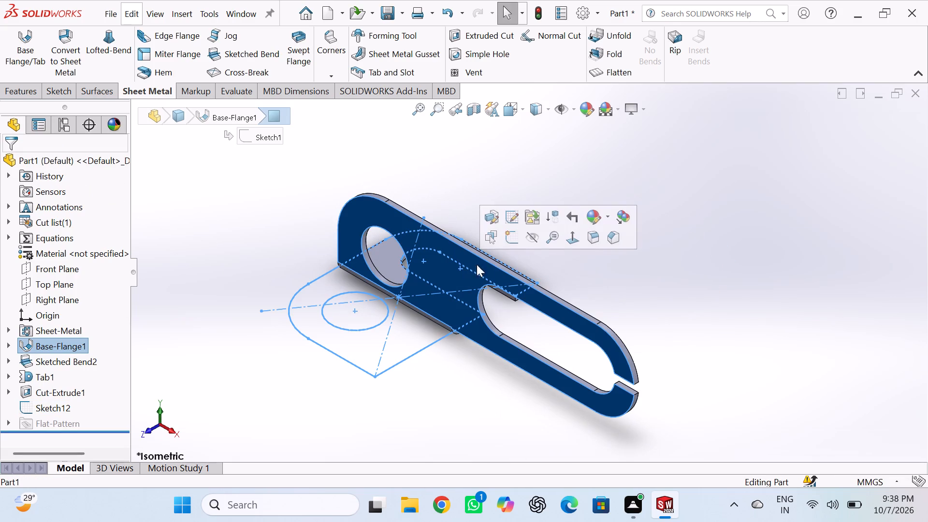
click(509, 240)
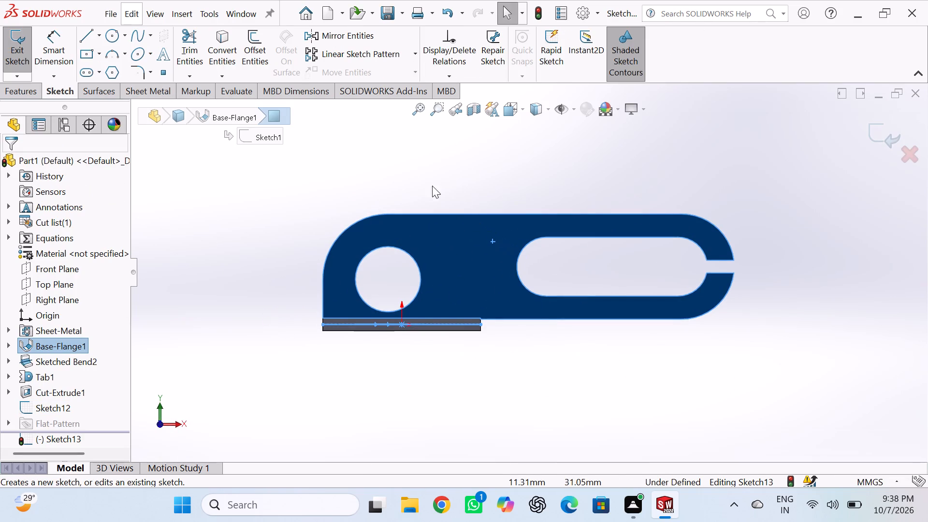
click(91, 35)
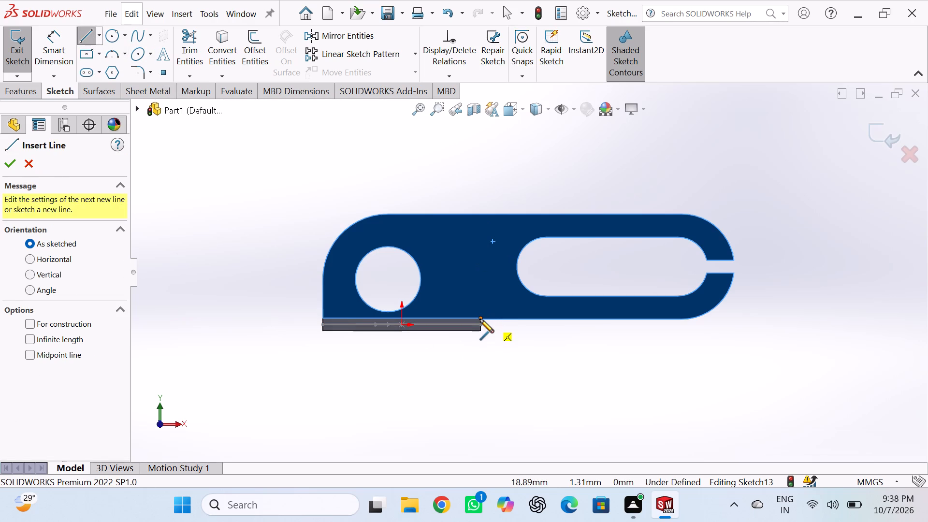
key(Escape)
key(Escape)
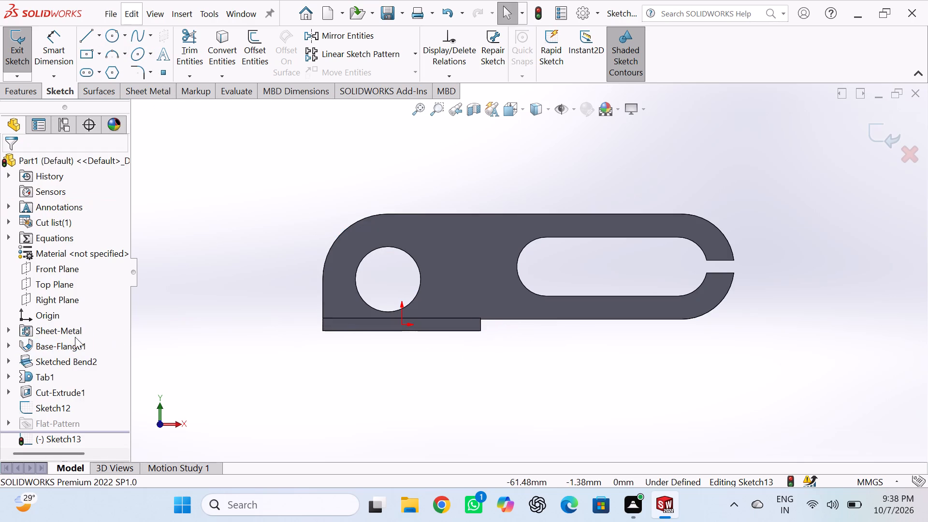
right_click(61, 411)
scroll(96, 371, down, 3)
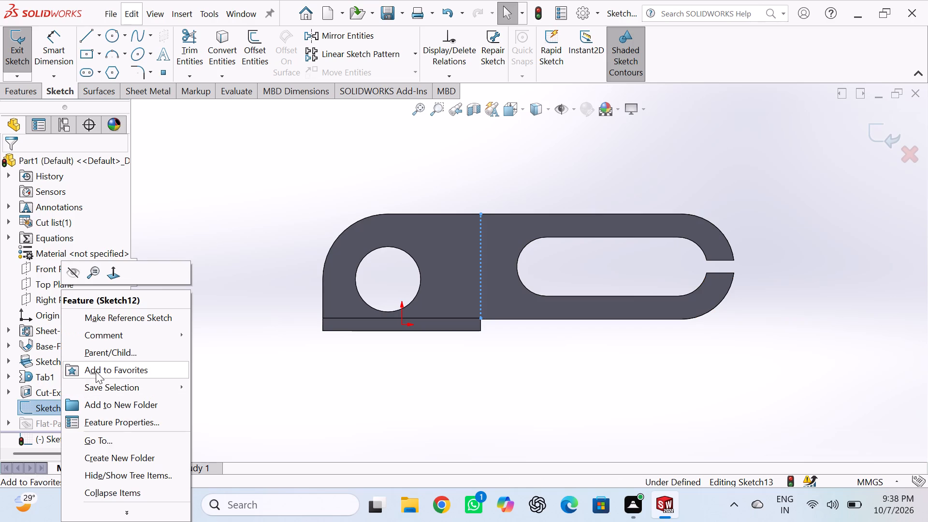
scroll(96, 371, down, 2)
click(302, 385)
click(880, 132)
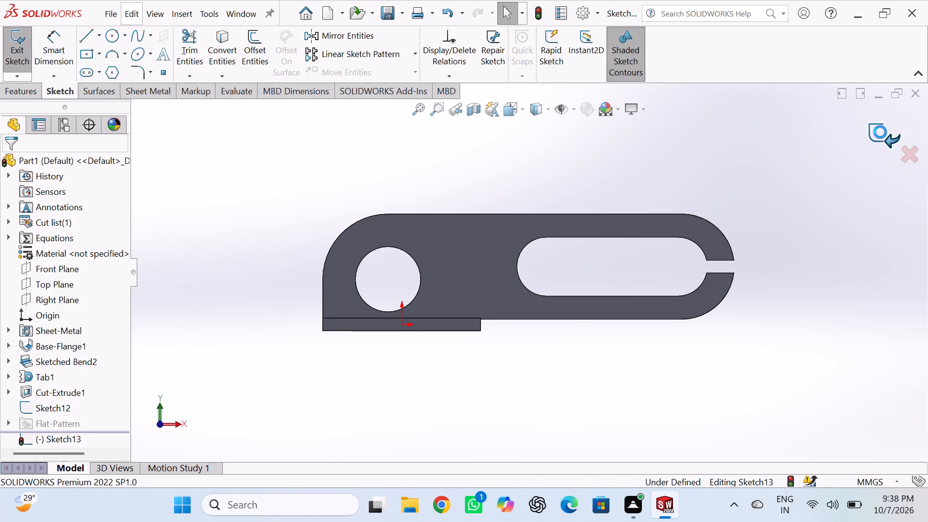
Delete the unused bend-line sketch, Sketch12.
right_click(60, 404)
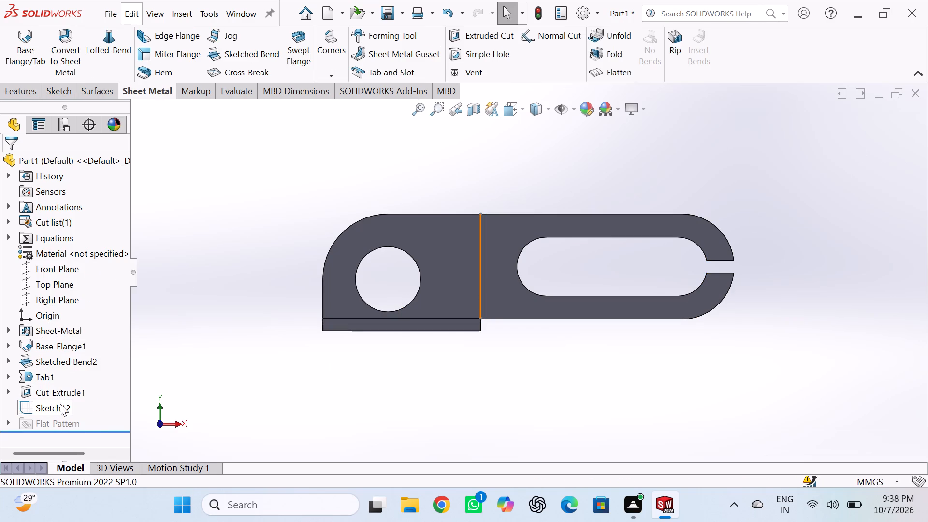
click(75, 316)
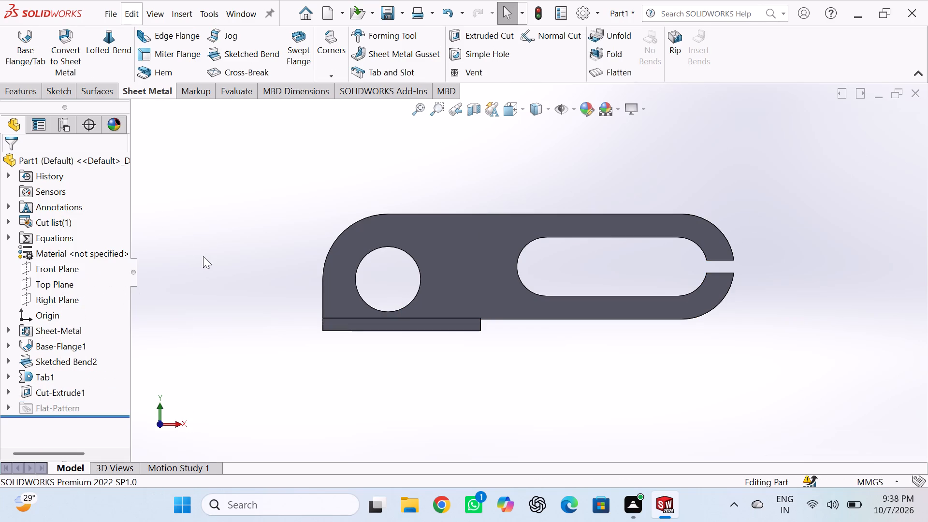
On the slotted flange's outer face, sketch a vertical line about 25 mm long from the bend's slot-side corner to the upper edge, and exit the sketch.
click(460, 275)
click(507, 245)
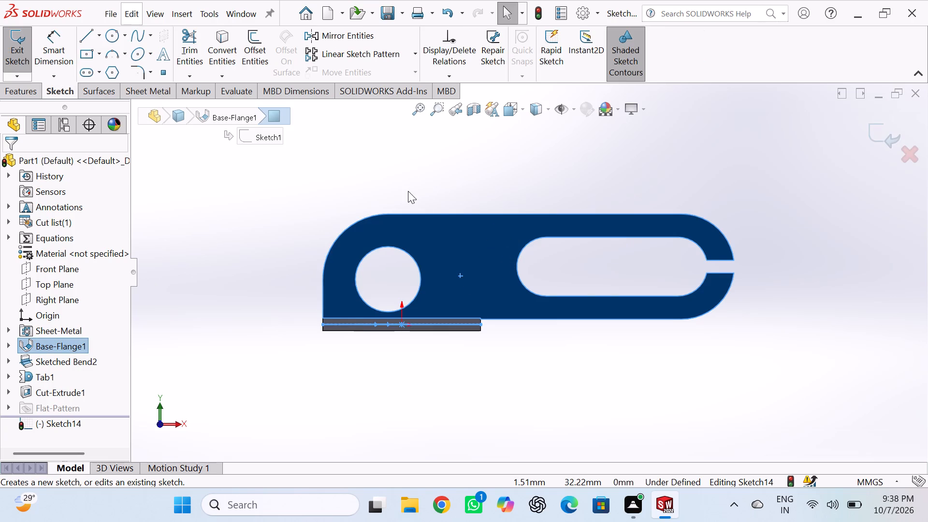
click(408, 191)
click(78, 34)
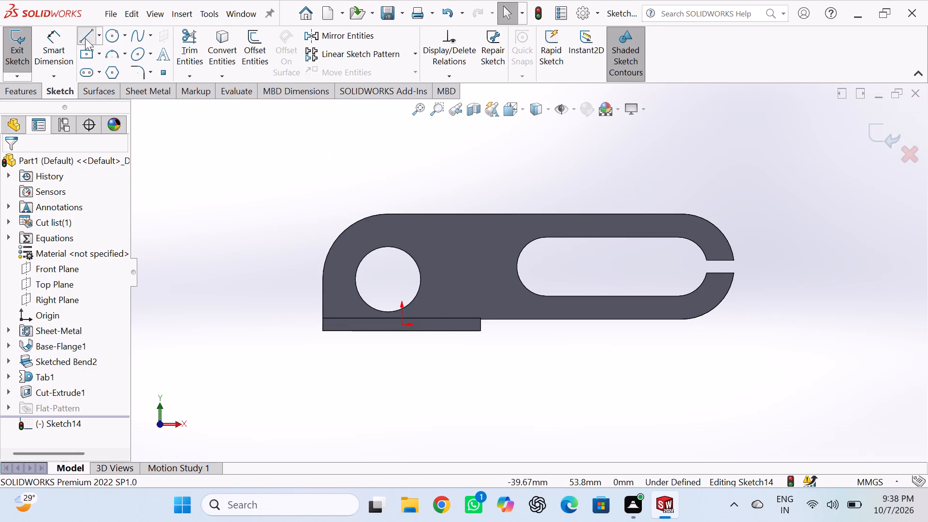
click(481, 318)
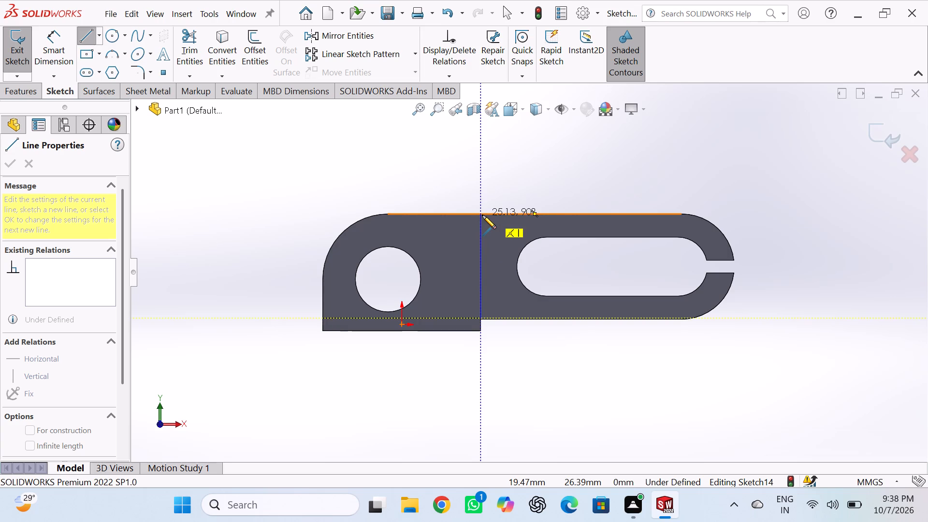
click(482, 215)
right_click(502, 192)
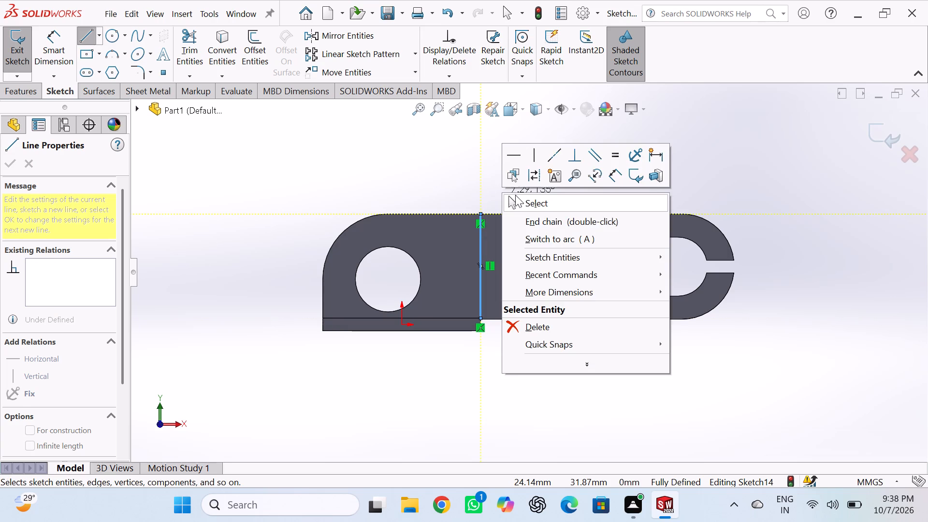
click(524, 199)
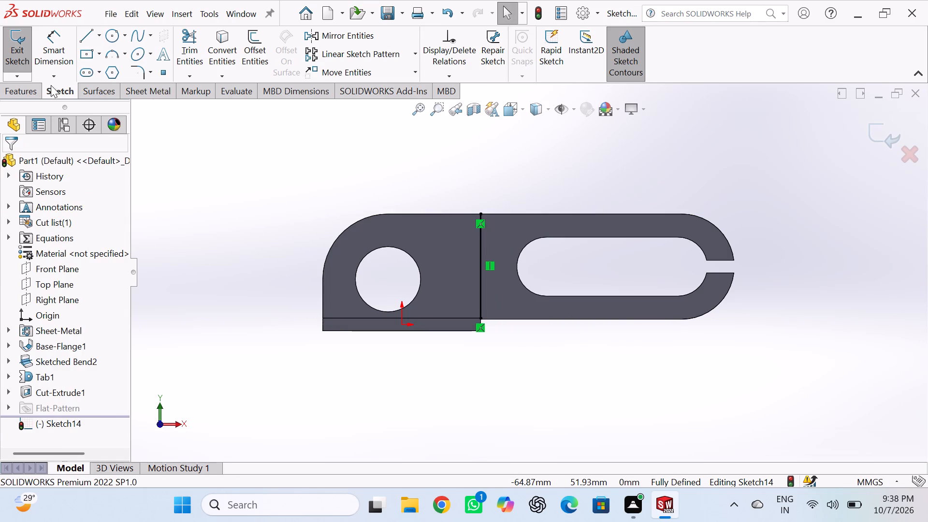
click(871, 130)
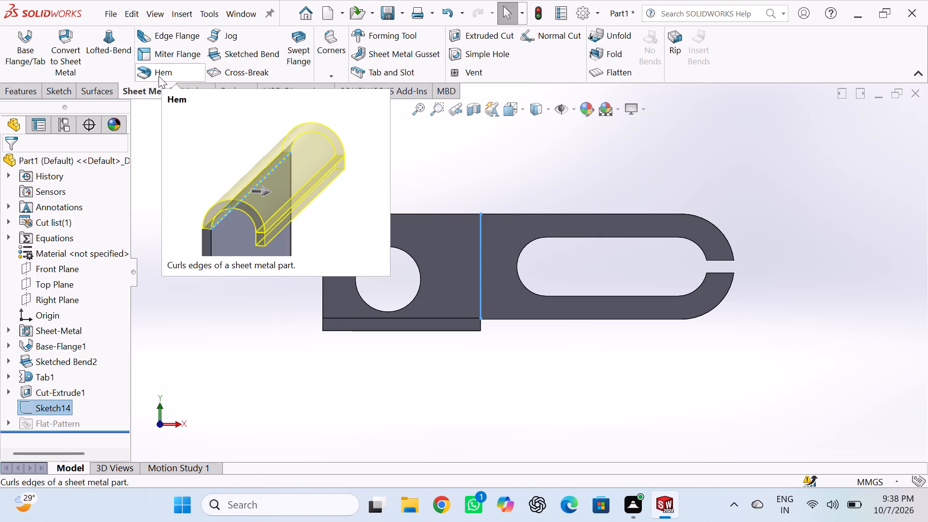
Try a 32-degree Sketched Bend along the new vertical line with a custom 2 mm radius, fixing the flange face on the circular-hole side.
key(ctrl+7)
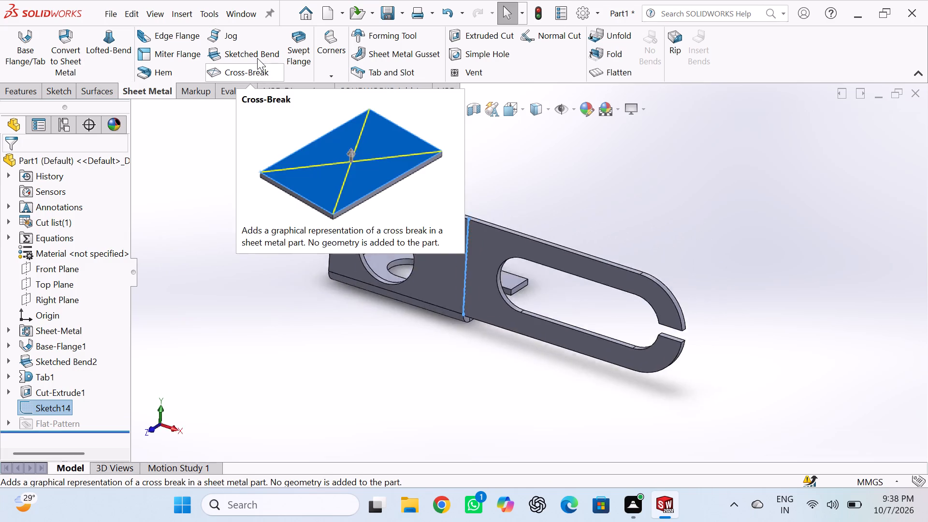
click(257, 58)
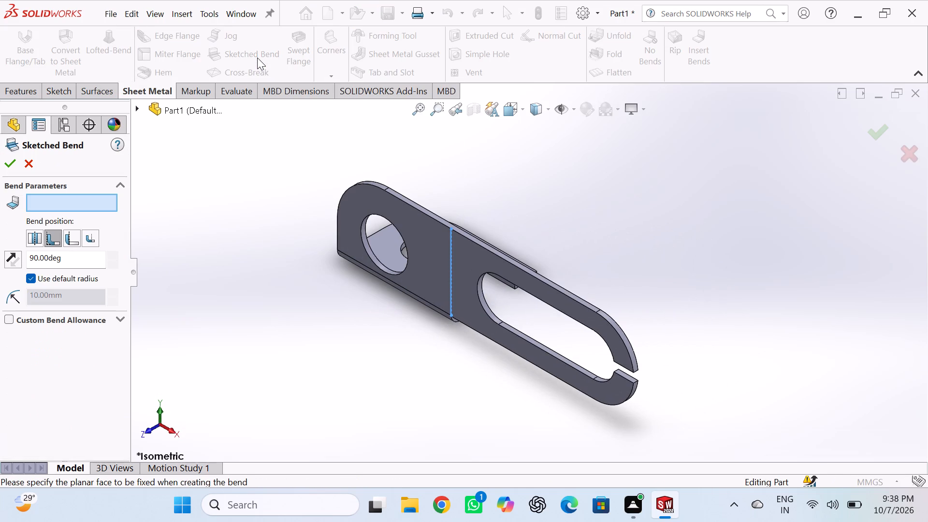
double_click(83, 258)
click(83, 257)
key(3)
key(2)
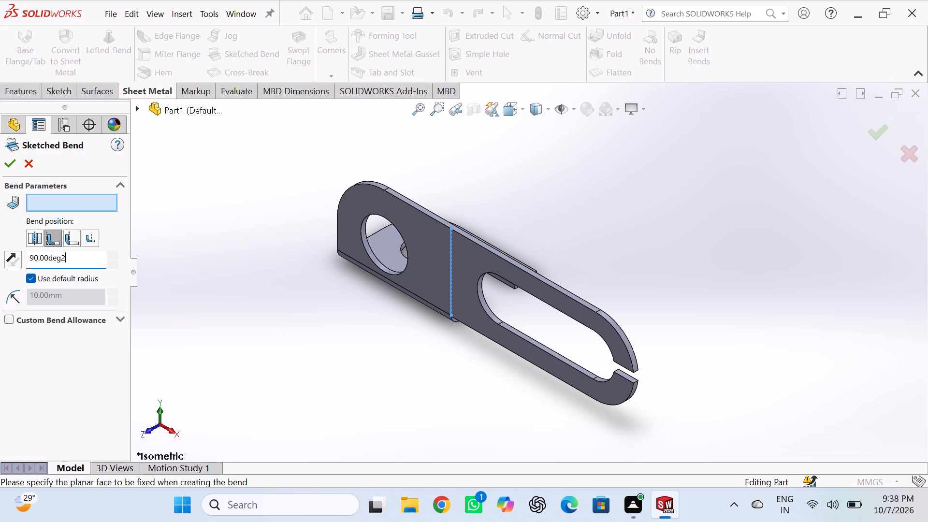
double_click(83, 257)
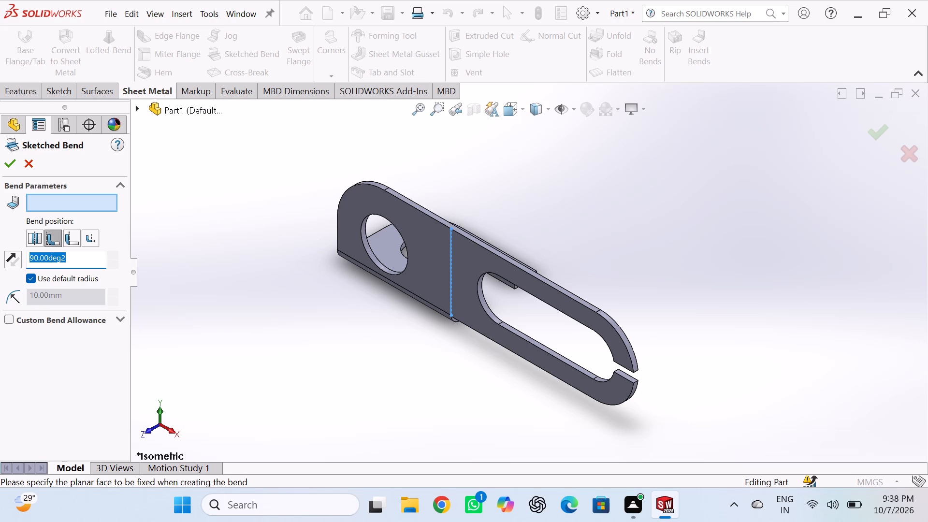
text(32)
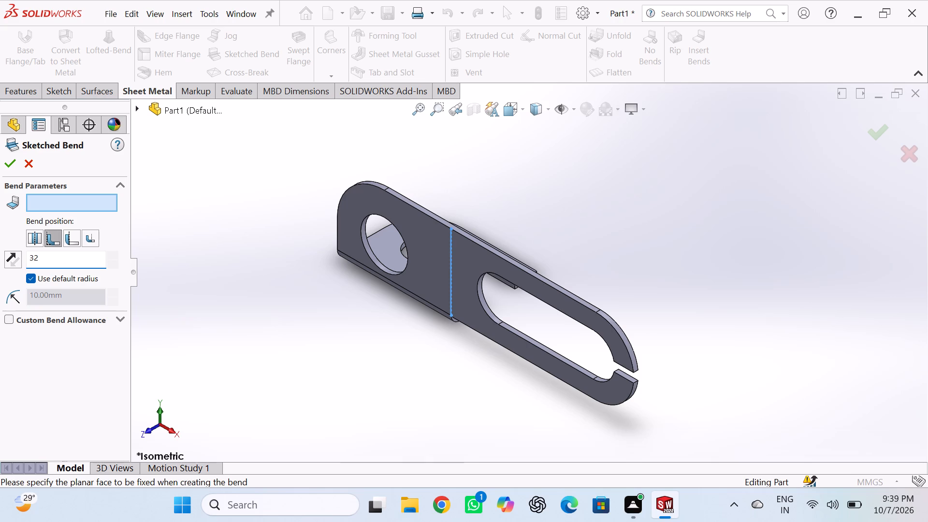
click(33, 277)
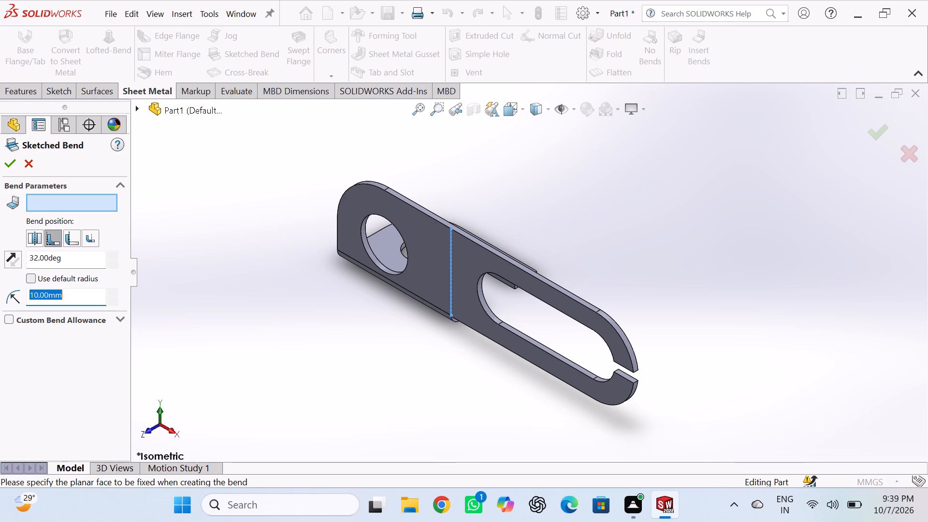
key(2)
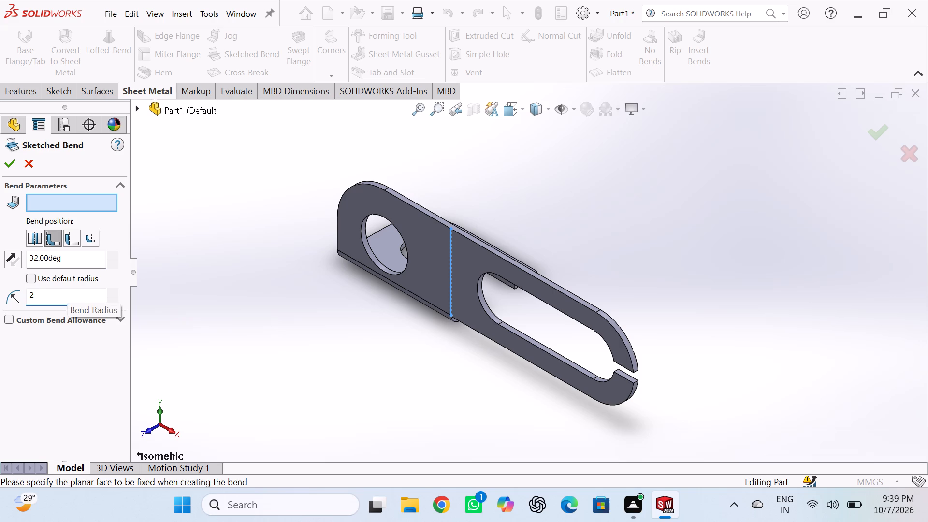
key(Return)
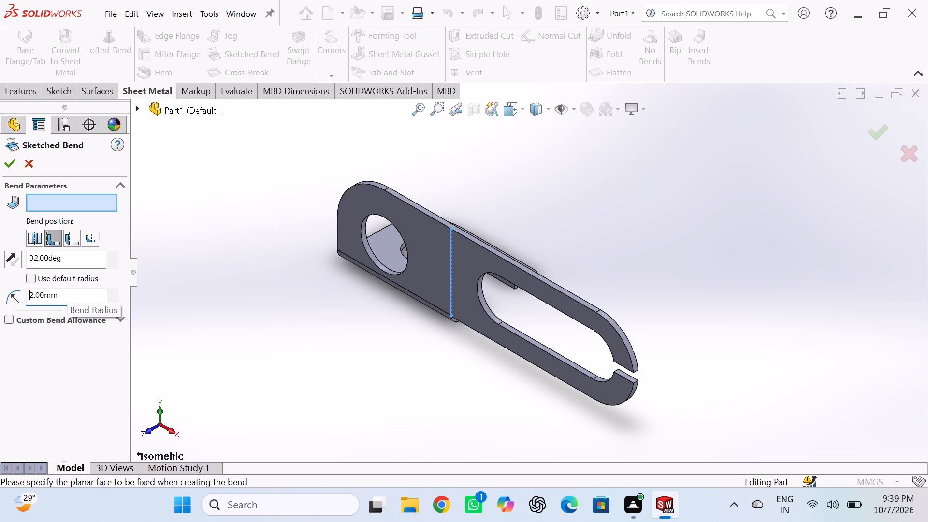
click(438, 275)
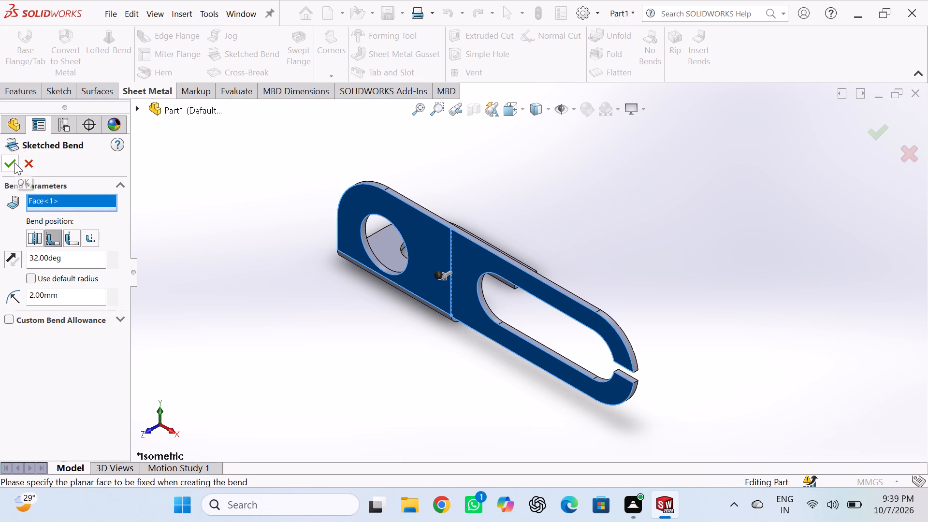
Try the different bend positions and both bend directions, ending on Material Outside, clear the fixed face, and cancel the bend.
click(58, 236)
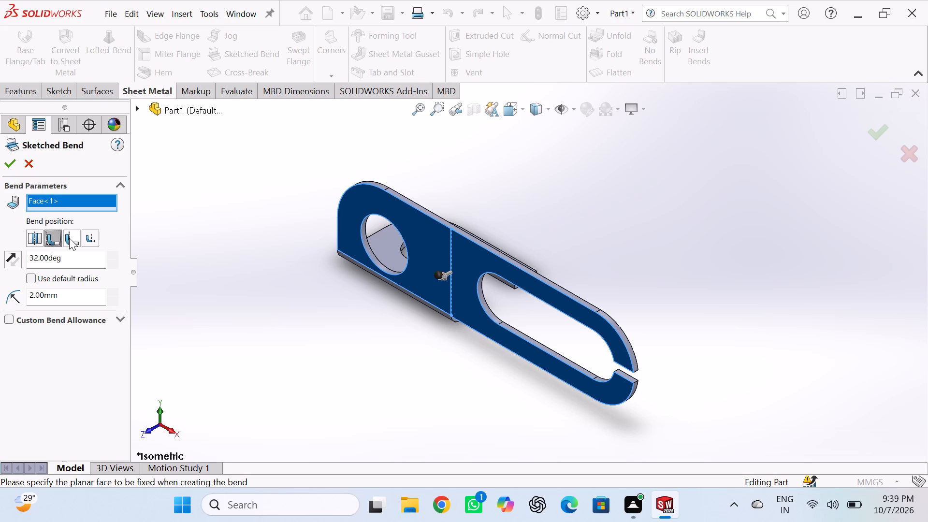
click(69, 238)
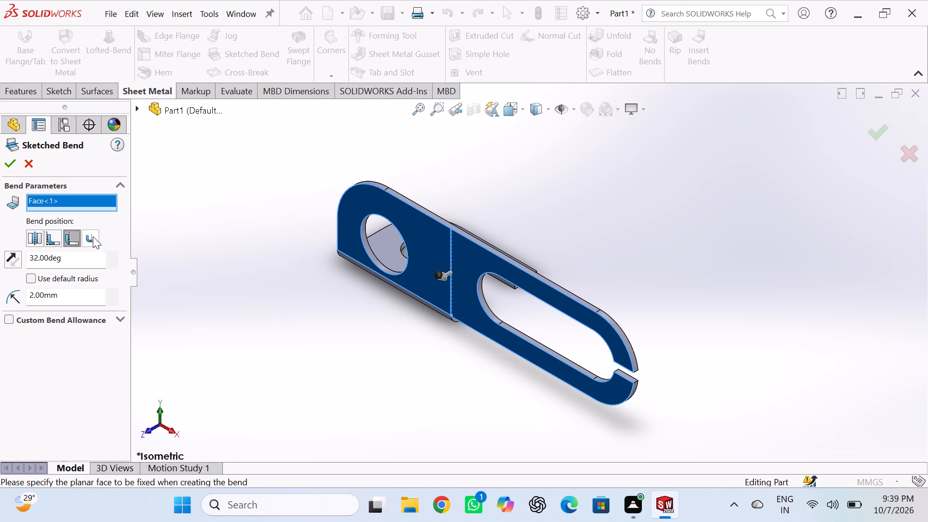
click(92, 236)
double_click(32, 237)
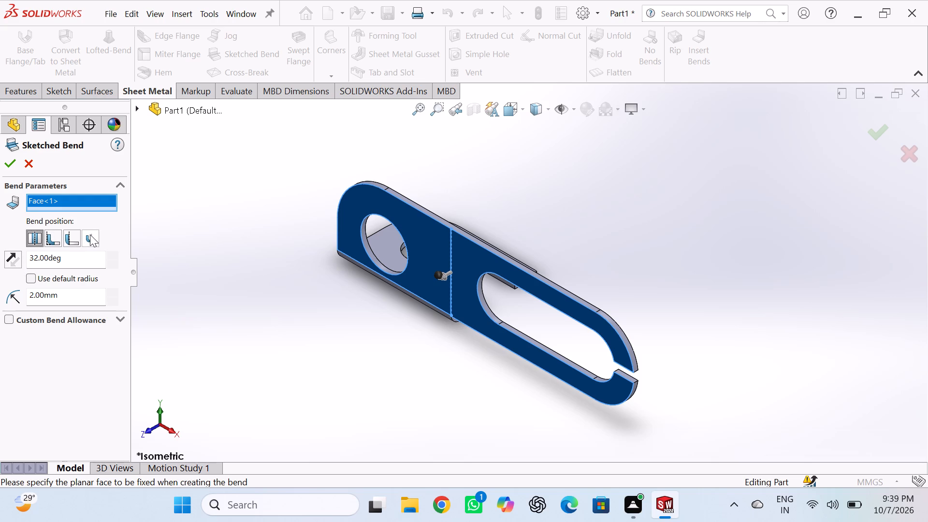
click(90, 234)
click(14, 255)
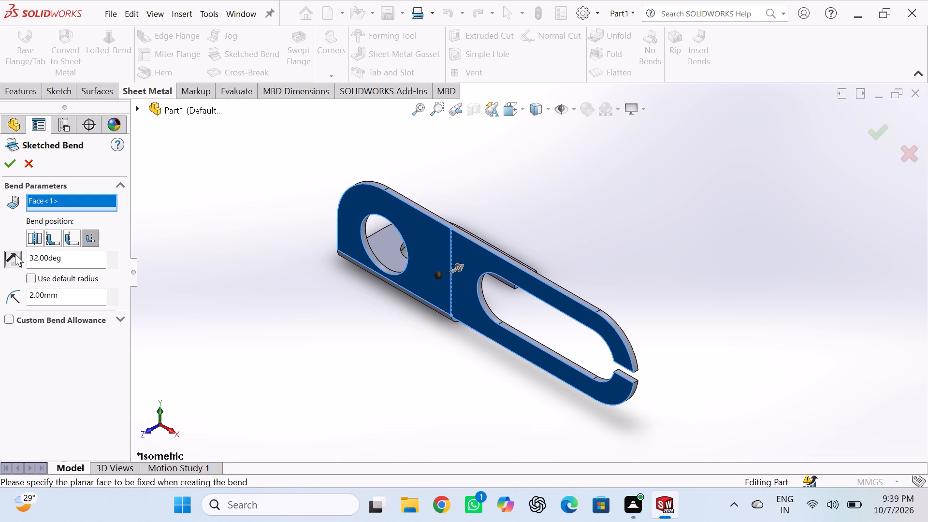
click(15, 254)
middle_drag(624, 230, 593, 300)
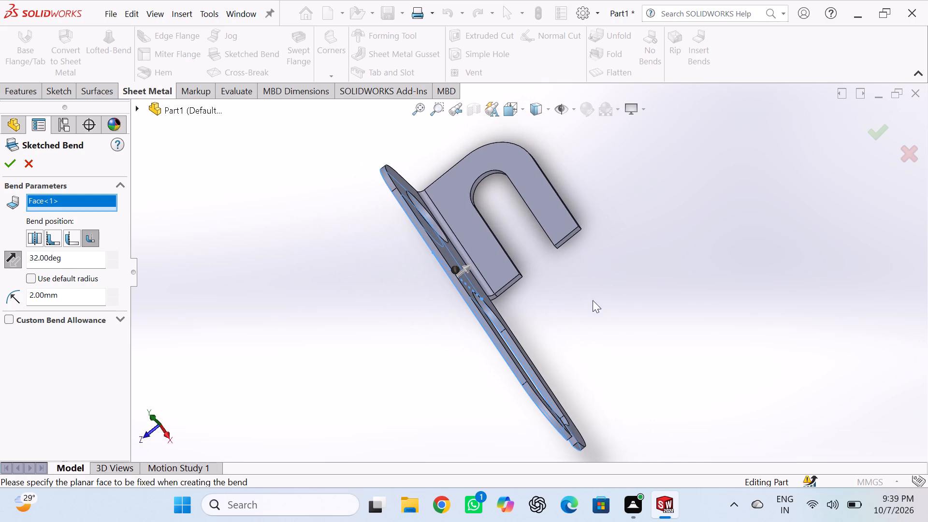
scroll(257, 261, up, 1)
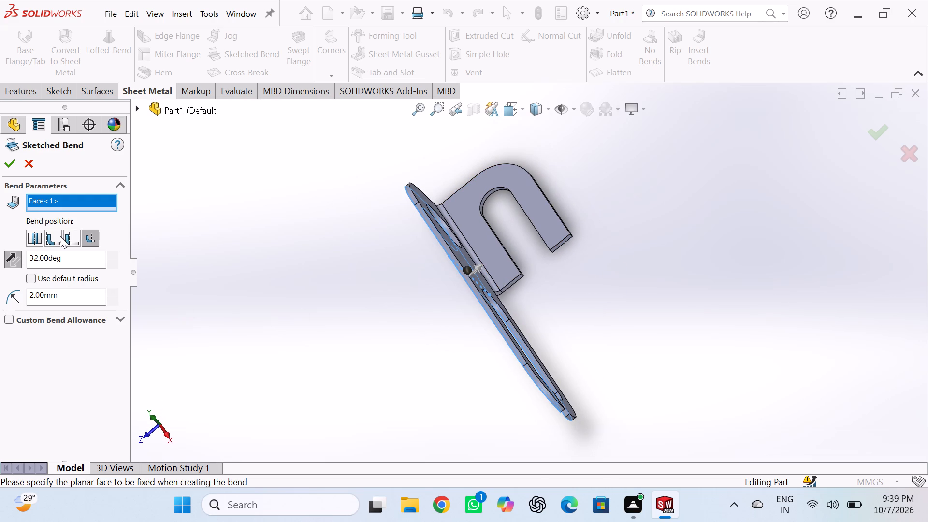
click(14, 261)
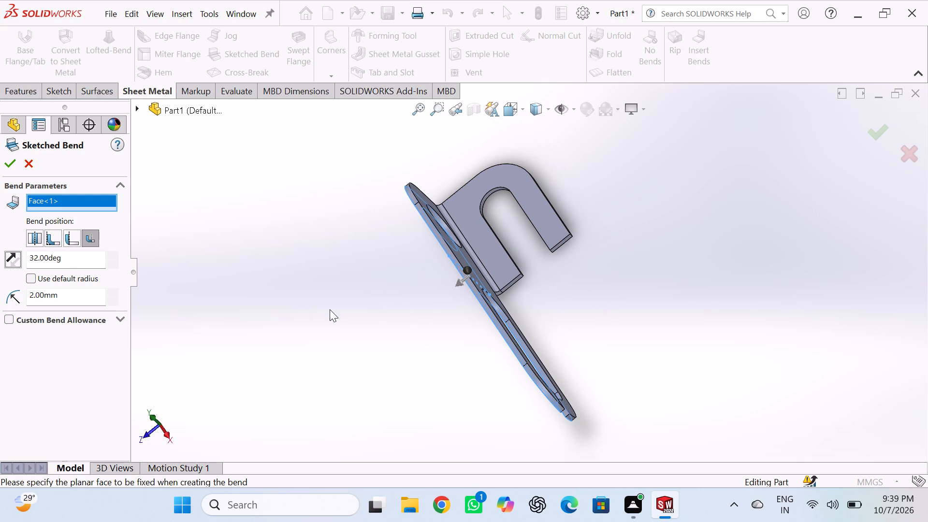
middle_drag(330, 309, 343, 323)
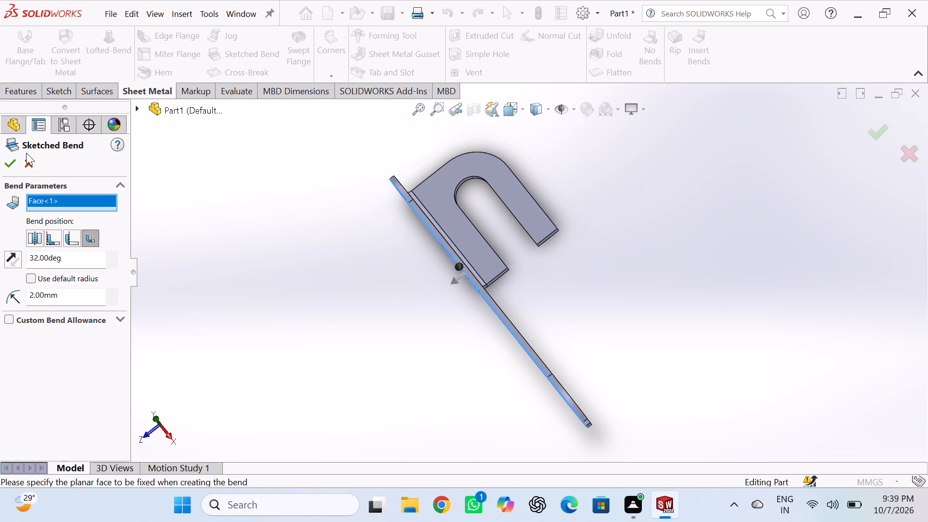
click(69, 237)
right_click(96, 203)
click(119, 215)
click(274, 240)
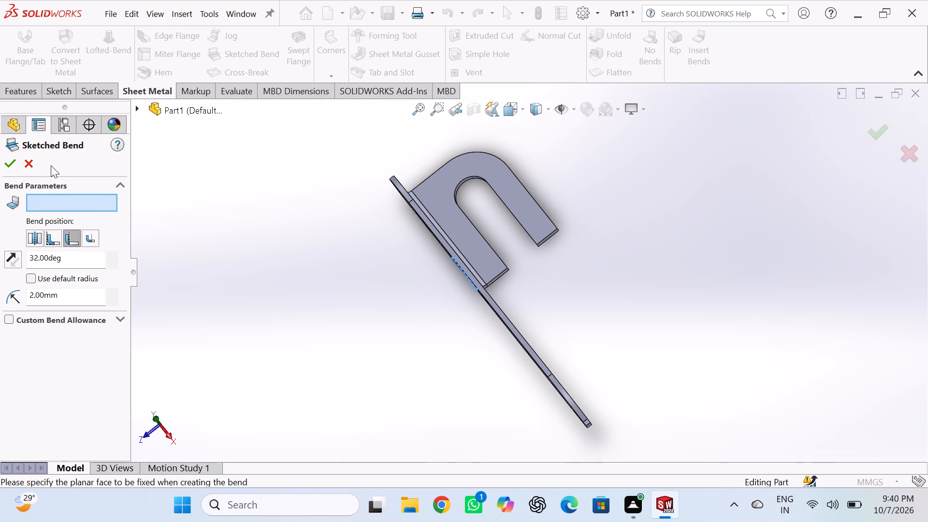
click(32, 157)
Restart Sketched Bend on the vertical line, fixing the circular-hole side, with a 32-degree angle and a custom 2 mm radius.
click(303, 268)
scroll(412, 296, up, 1)
middle_drag(413, 296, 431, 280)
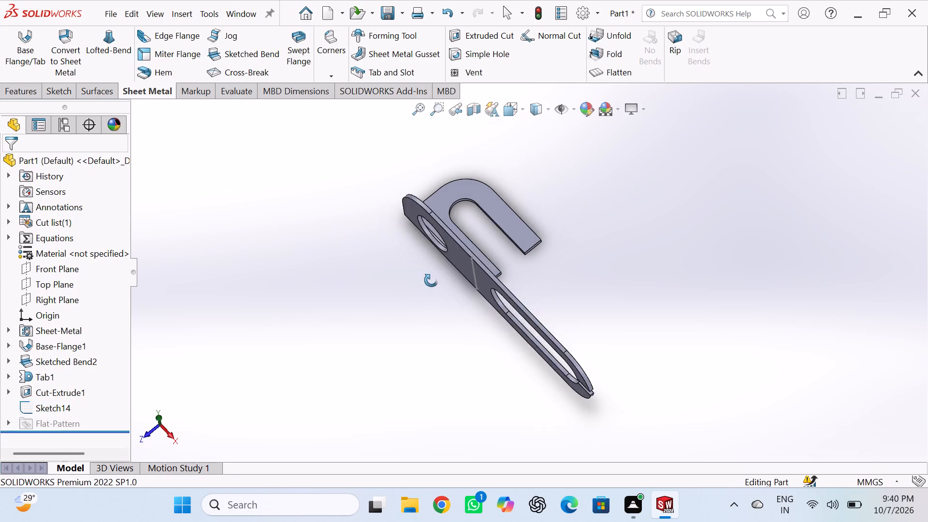
middle_drag(431, 280, 463, 221)
scroll(475, 250, down, 7)
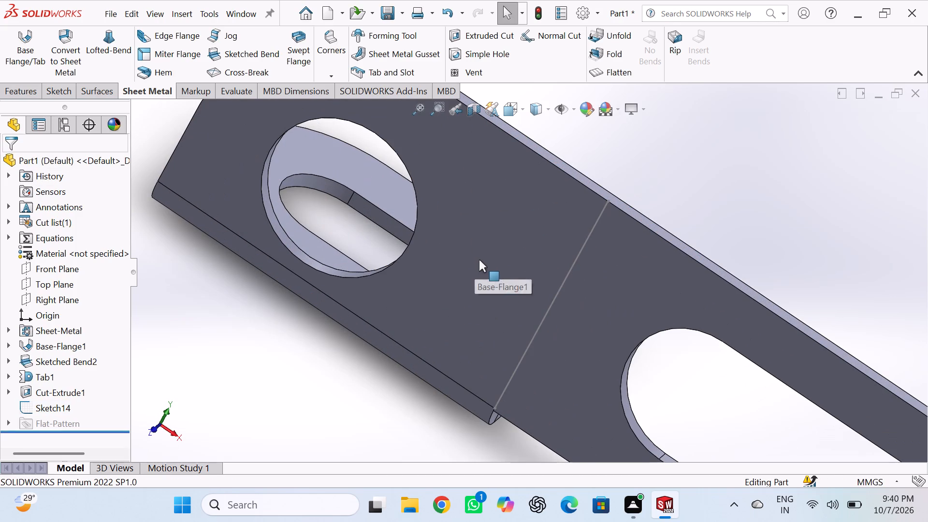
scroll(516, 319, up, 4)
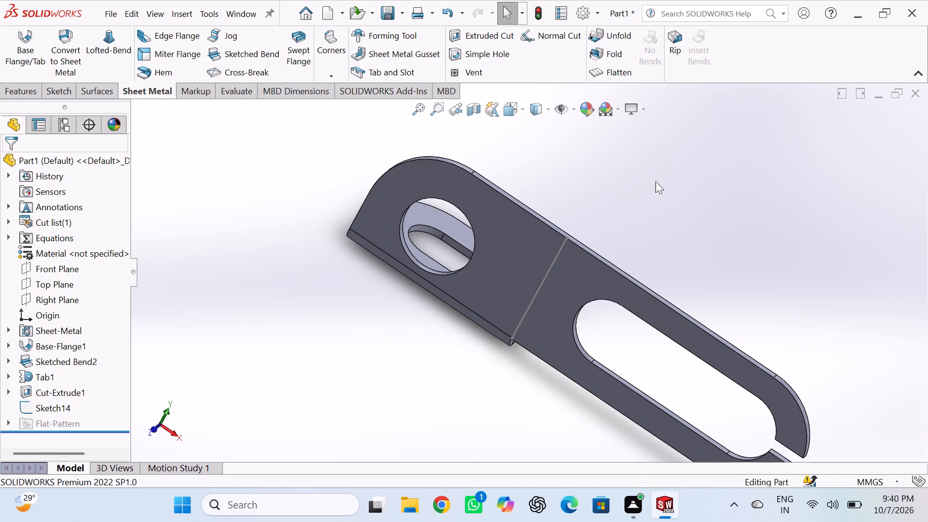
click(656, 181)
click(272, 58)
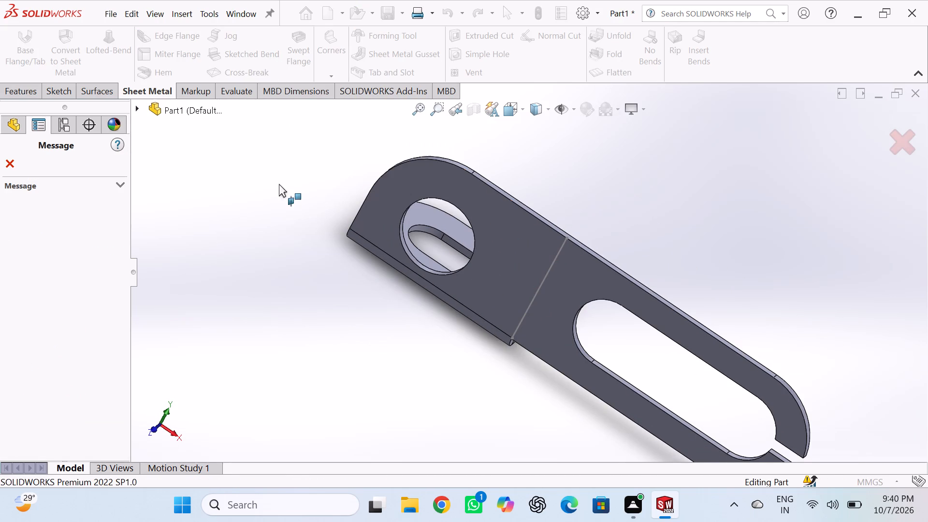
click(546, 273)
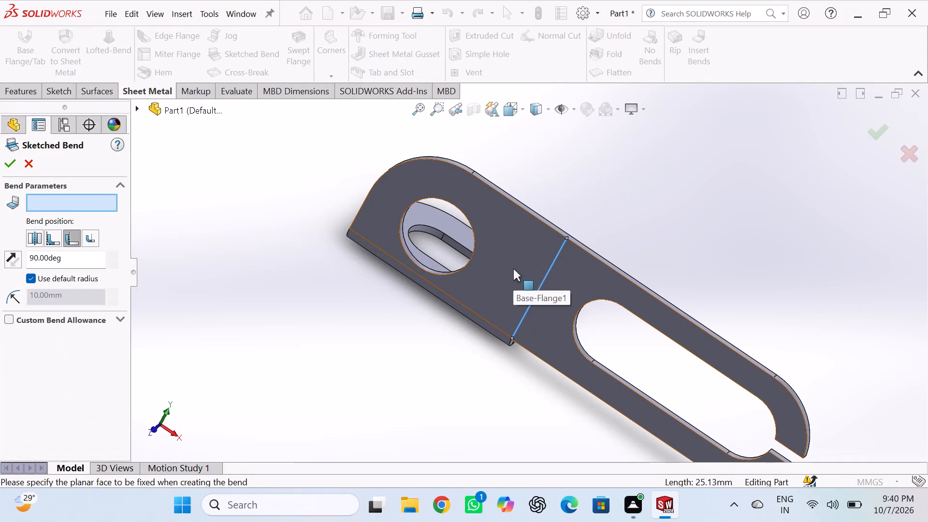
click(521, 255)
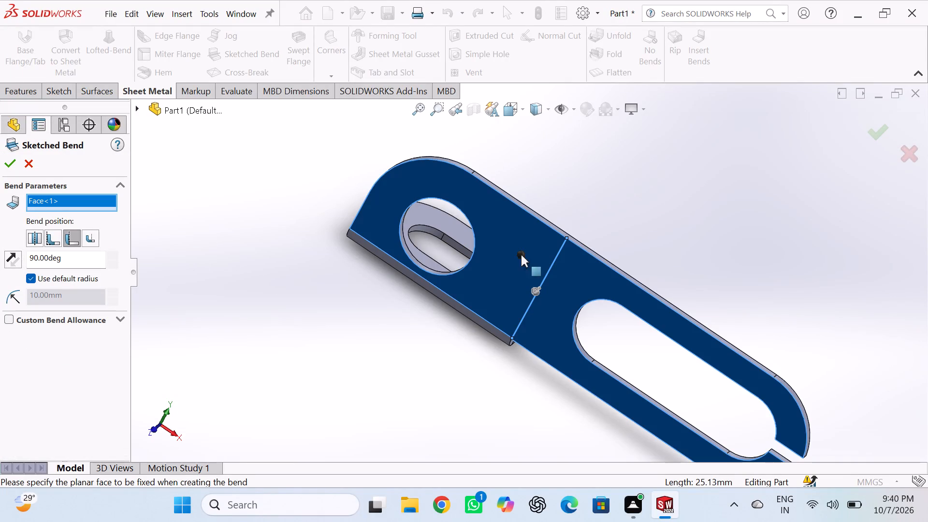
double_click(68, 263)
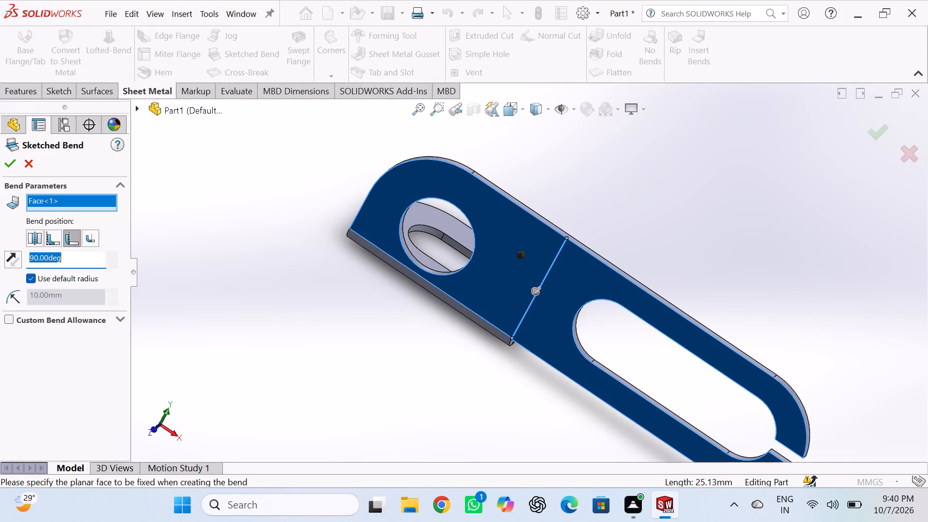
text(32)
click(190, 253)
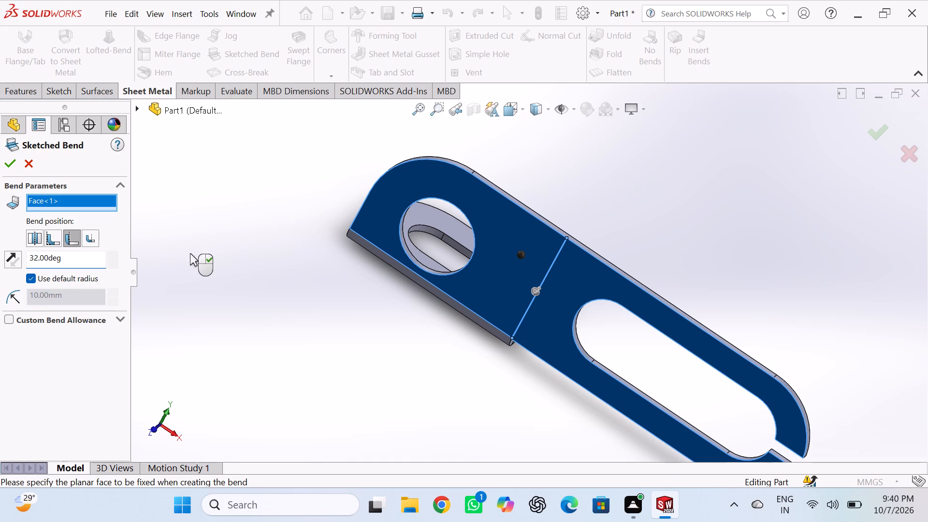
click(35, 274)
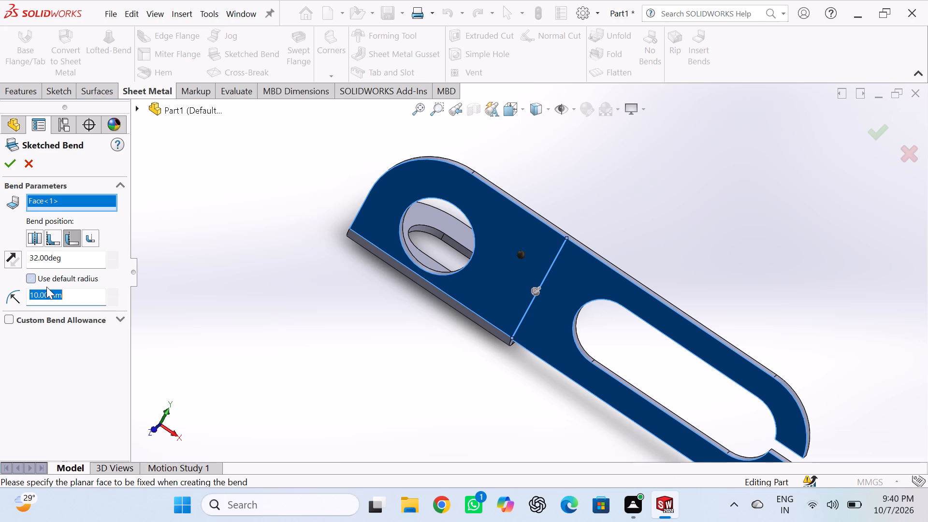
key(2)
key(Return)
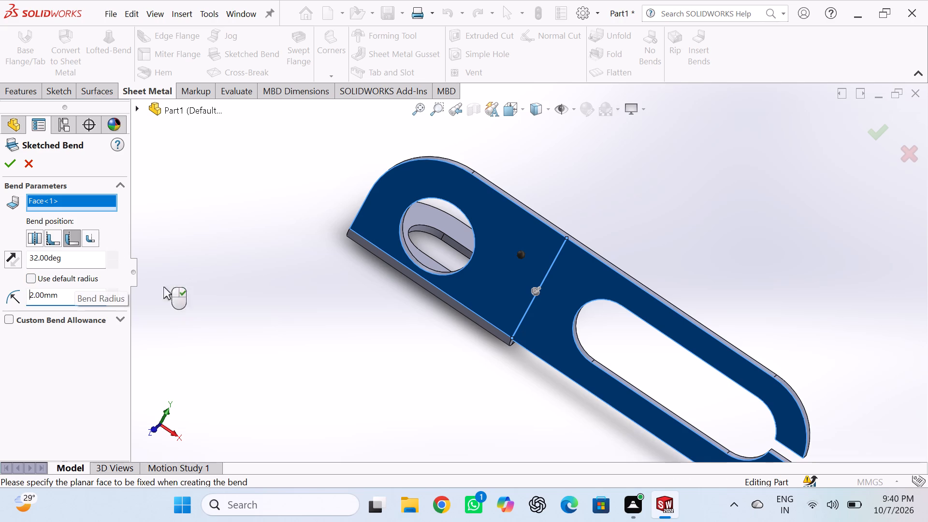
click(177, 286)
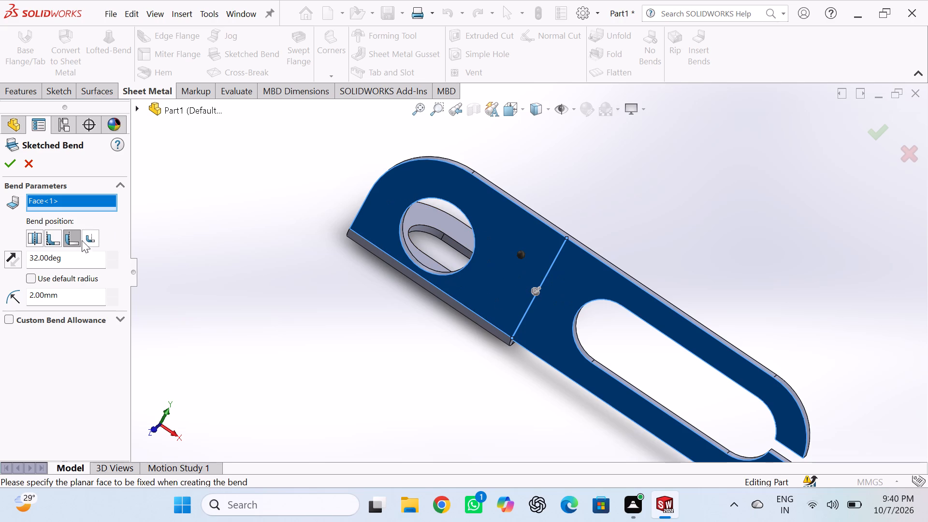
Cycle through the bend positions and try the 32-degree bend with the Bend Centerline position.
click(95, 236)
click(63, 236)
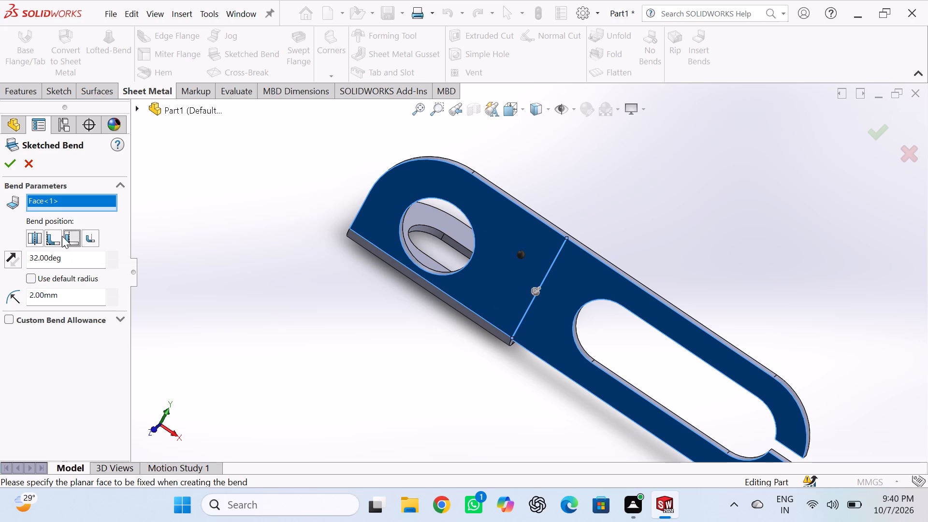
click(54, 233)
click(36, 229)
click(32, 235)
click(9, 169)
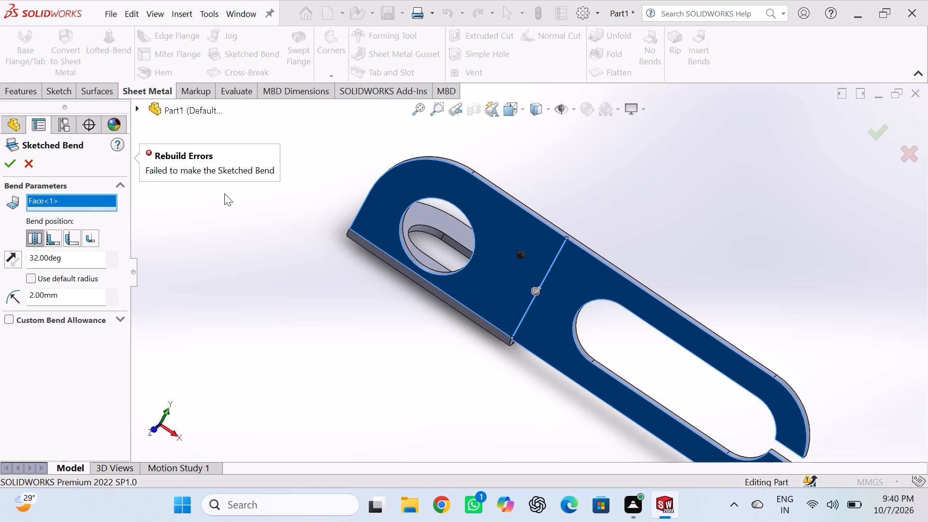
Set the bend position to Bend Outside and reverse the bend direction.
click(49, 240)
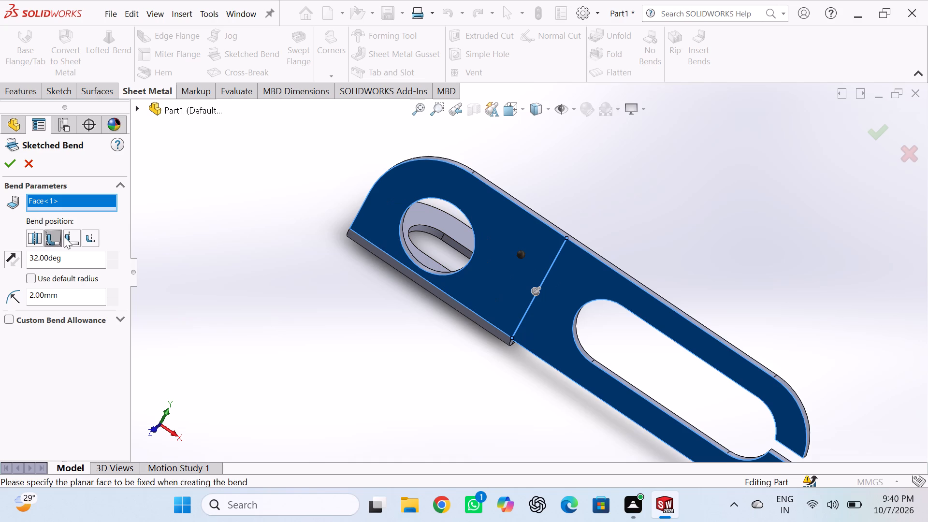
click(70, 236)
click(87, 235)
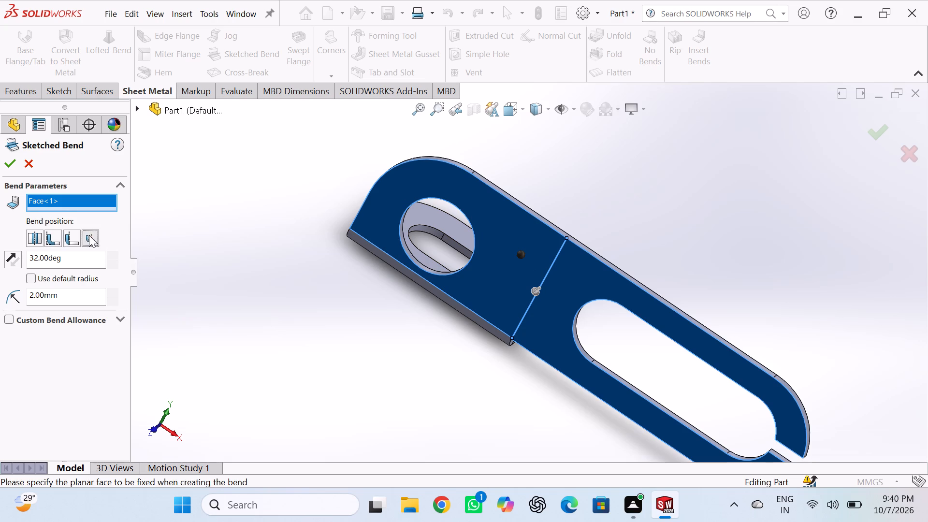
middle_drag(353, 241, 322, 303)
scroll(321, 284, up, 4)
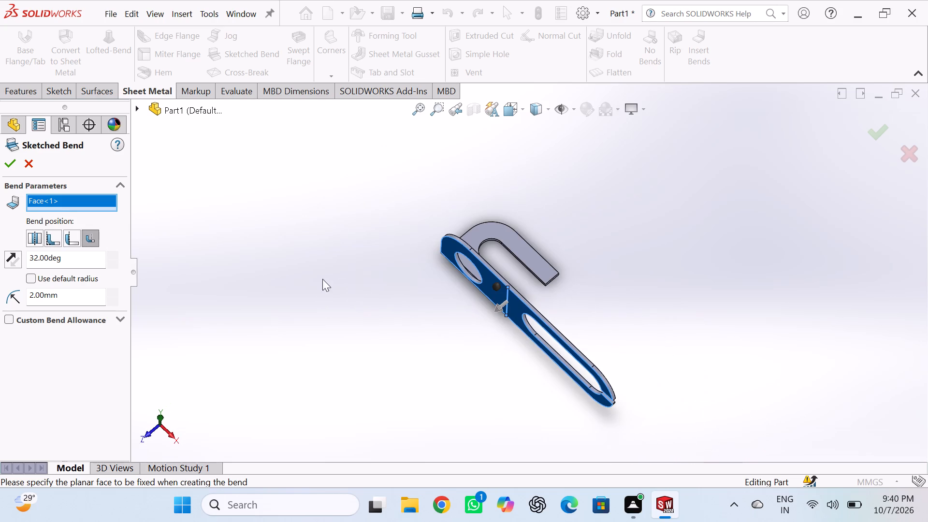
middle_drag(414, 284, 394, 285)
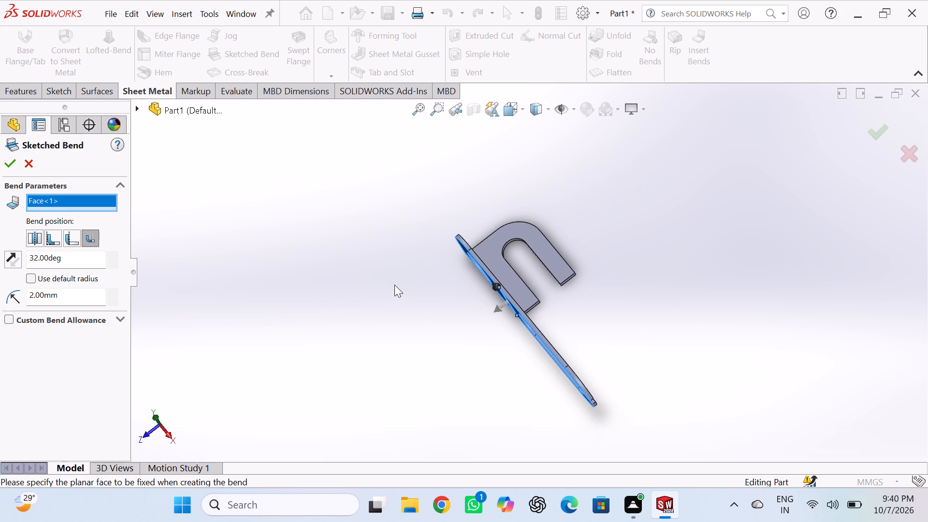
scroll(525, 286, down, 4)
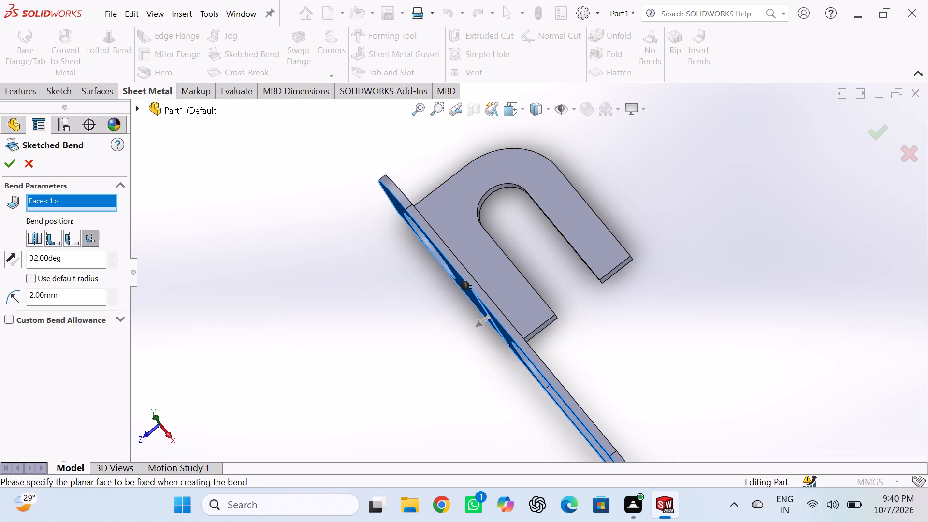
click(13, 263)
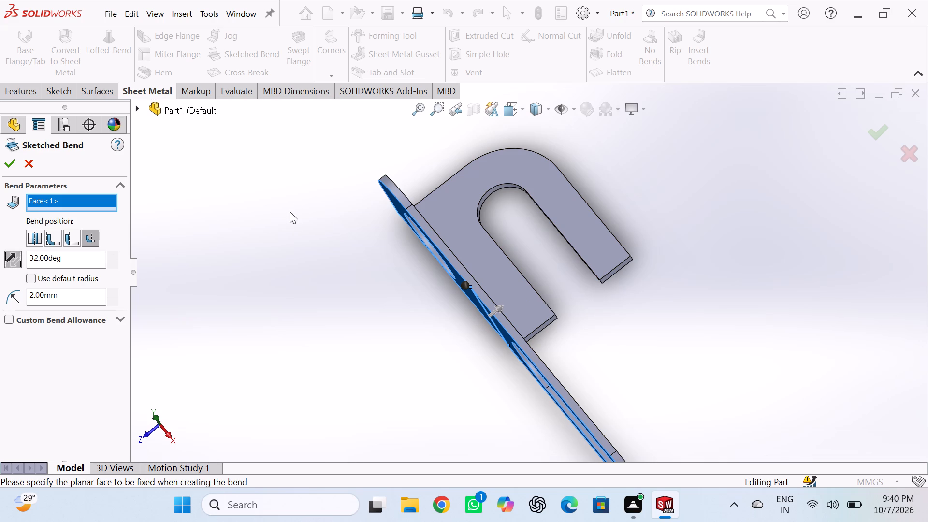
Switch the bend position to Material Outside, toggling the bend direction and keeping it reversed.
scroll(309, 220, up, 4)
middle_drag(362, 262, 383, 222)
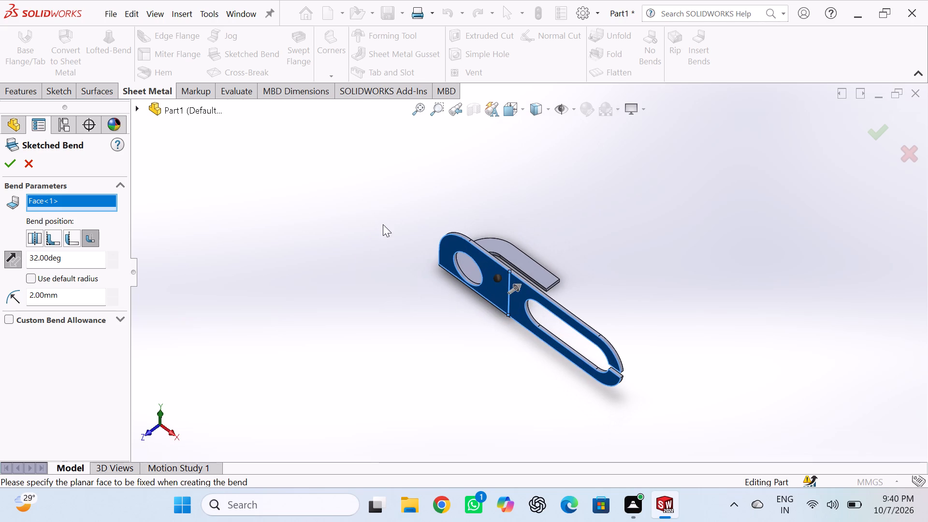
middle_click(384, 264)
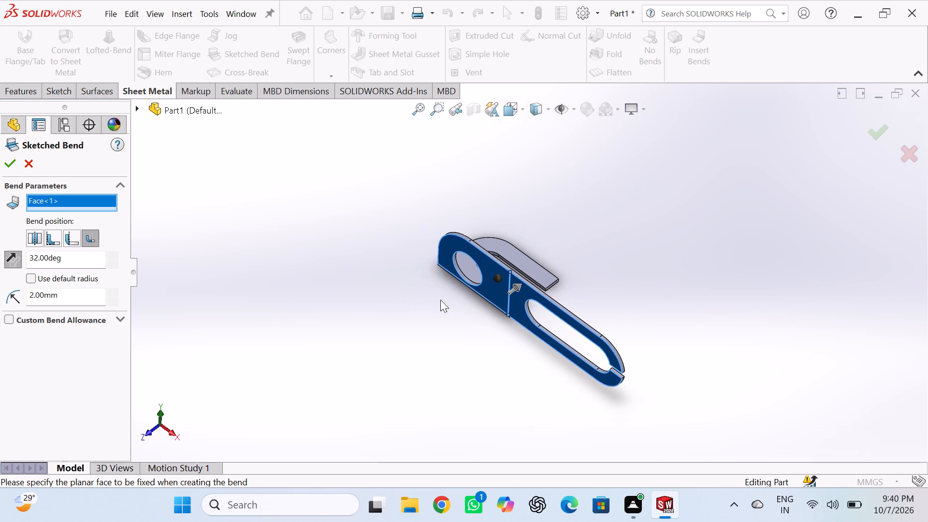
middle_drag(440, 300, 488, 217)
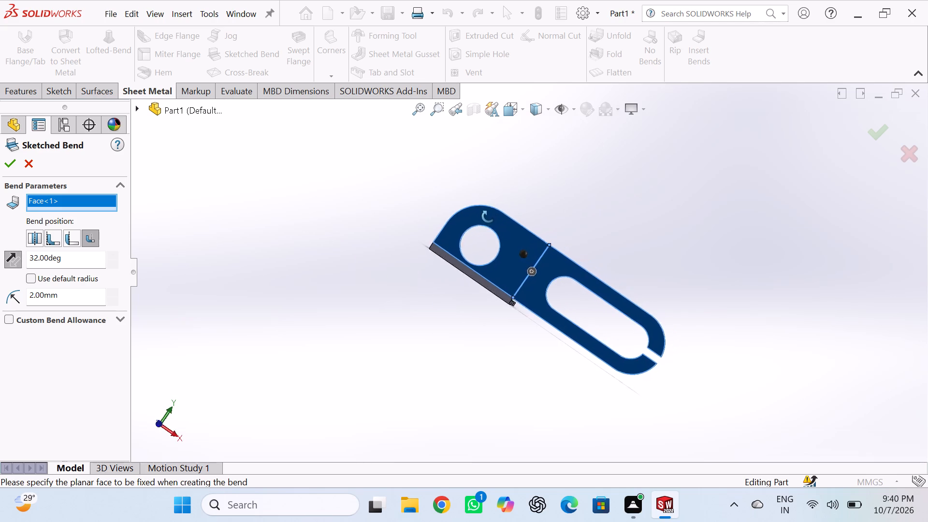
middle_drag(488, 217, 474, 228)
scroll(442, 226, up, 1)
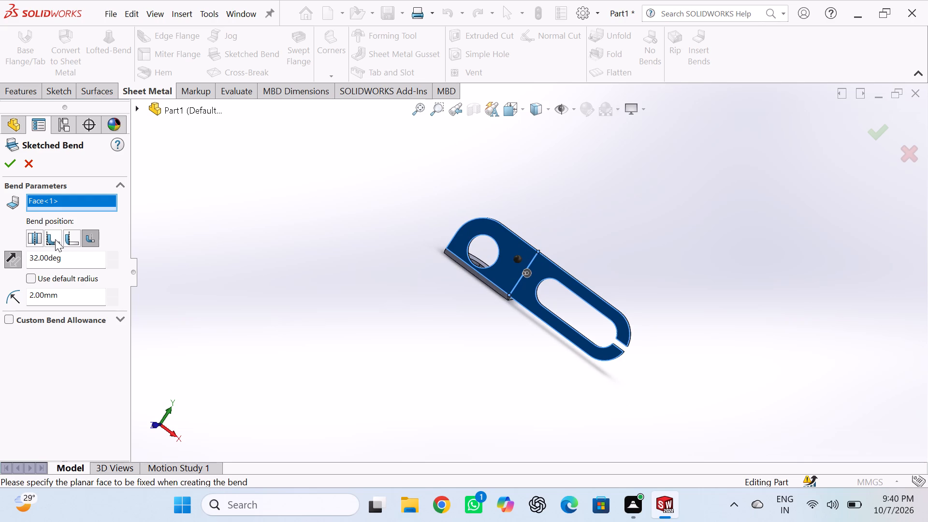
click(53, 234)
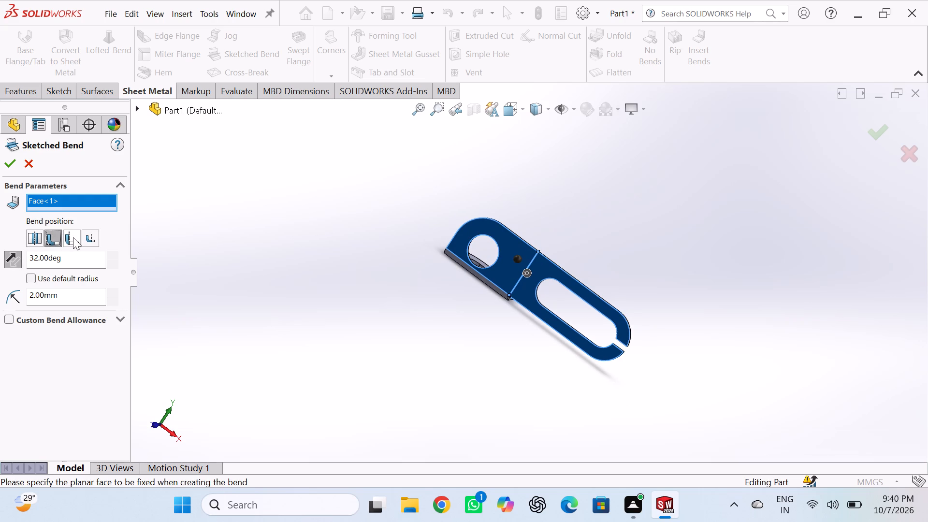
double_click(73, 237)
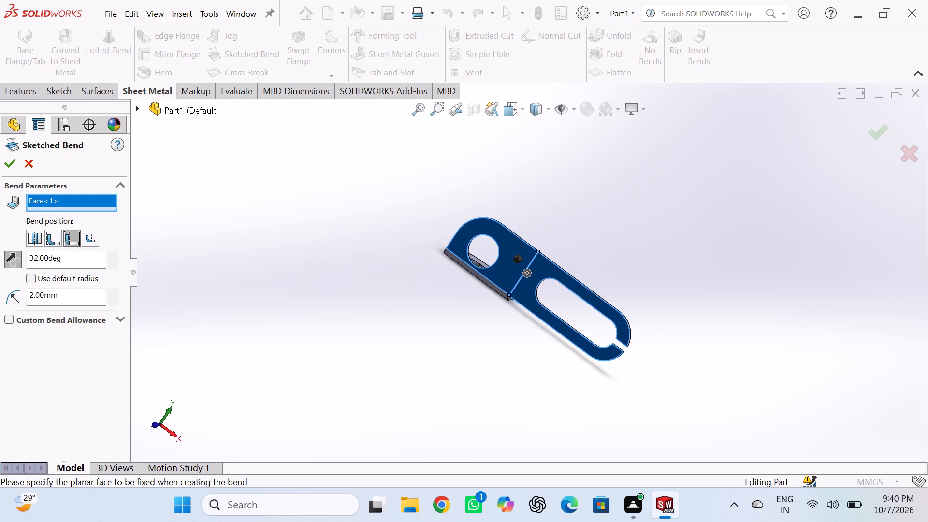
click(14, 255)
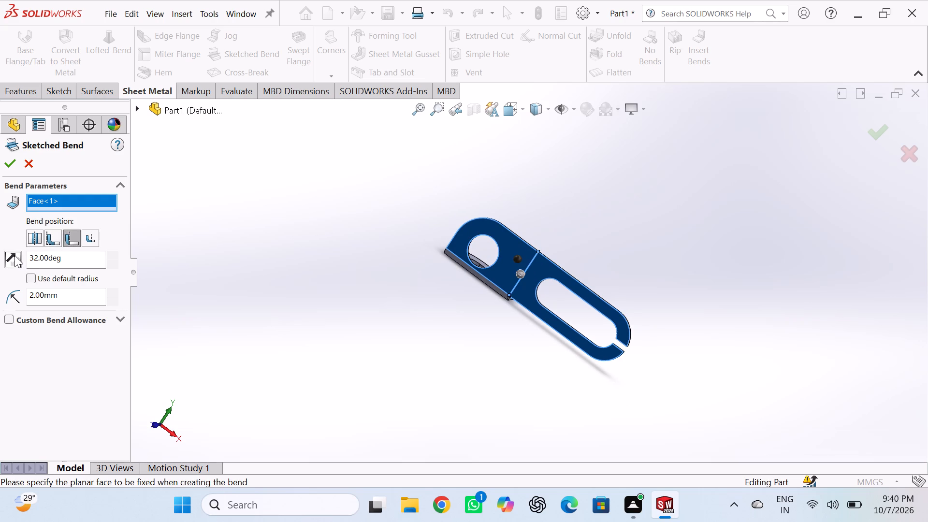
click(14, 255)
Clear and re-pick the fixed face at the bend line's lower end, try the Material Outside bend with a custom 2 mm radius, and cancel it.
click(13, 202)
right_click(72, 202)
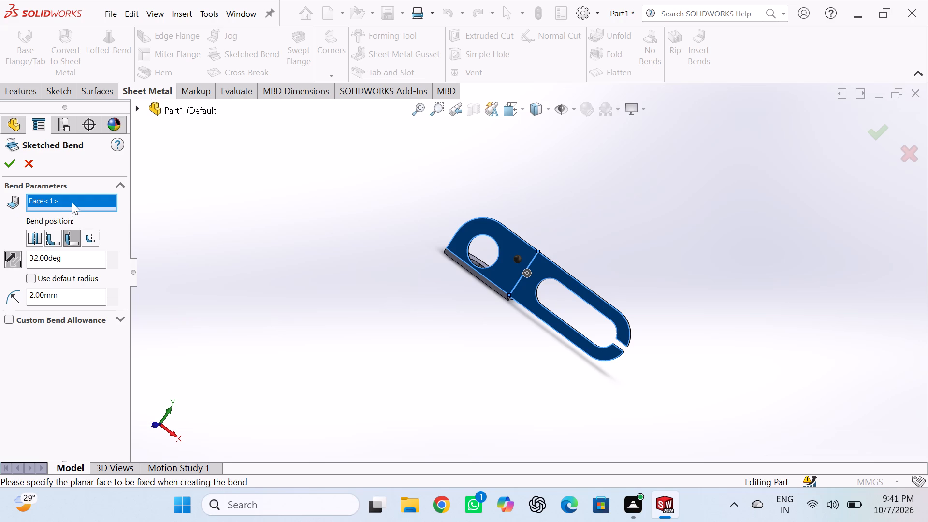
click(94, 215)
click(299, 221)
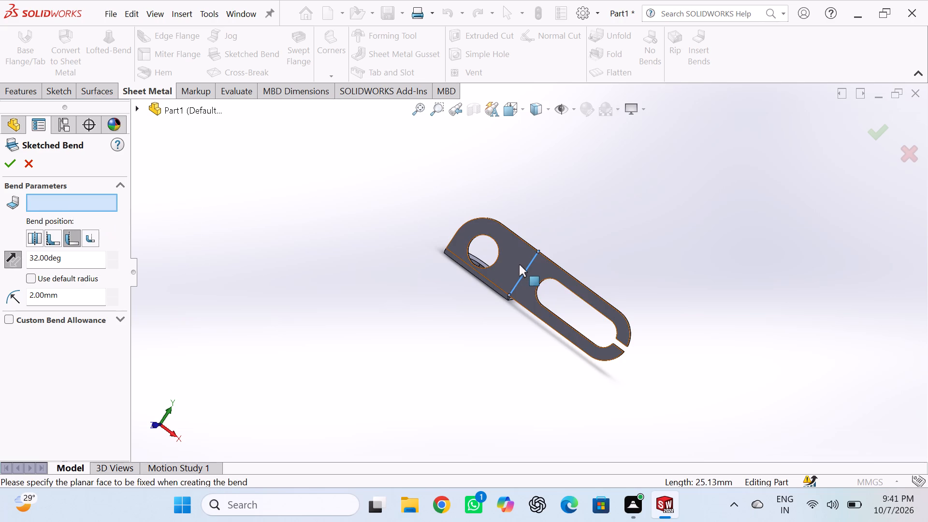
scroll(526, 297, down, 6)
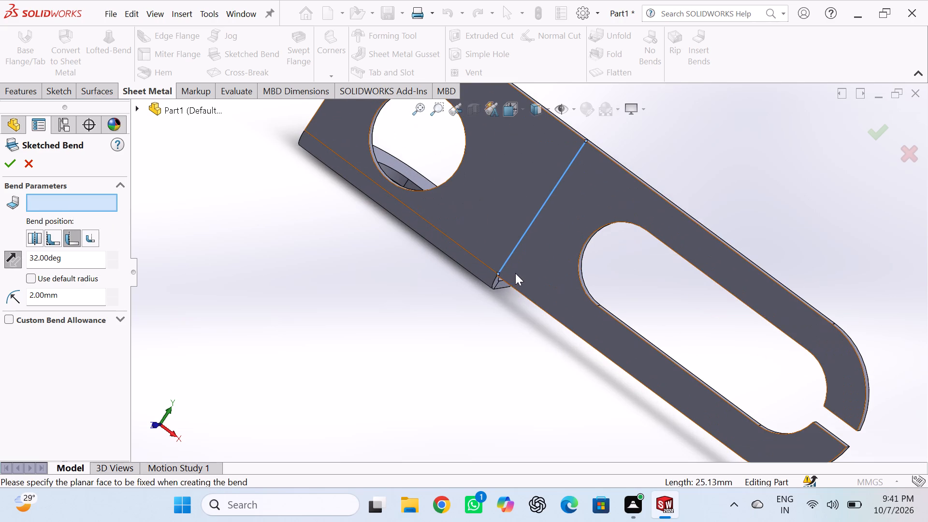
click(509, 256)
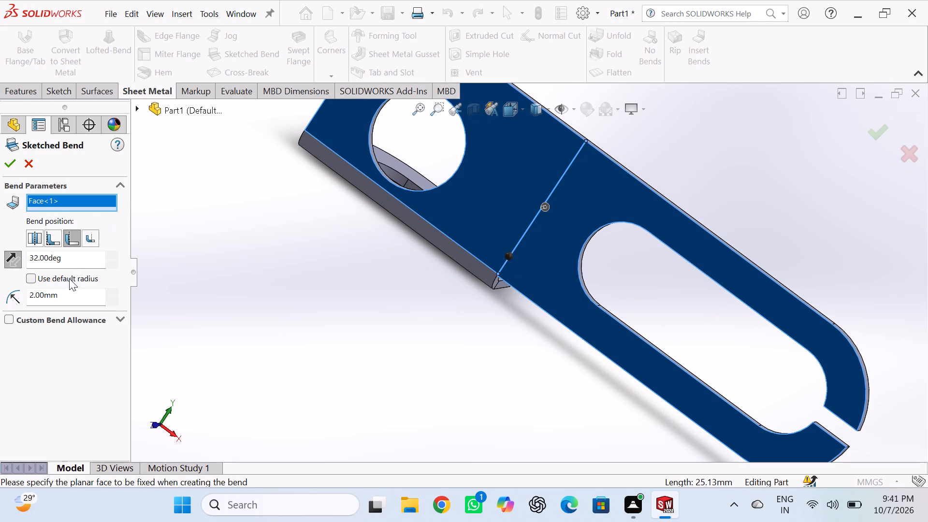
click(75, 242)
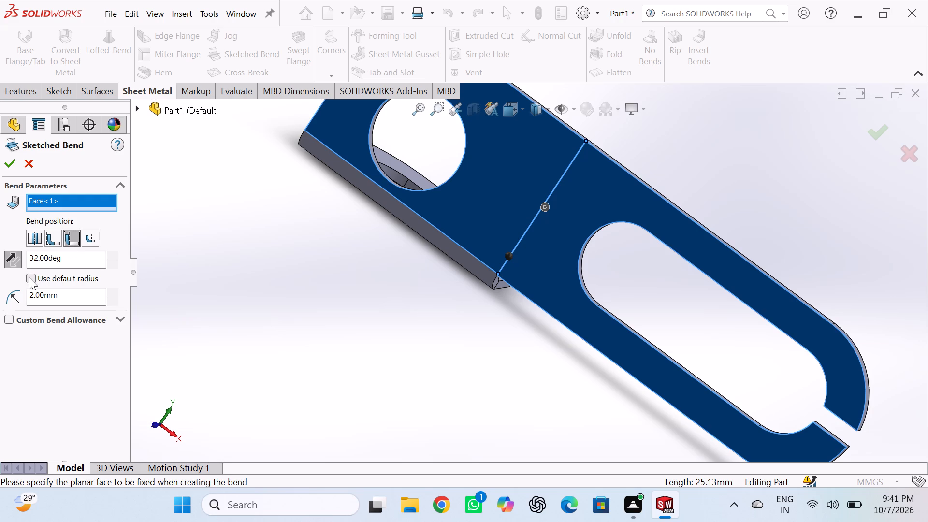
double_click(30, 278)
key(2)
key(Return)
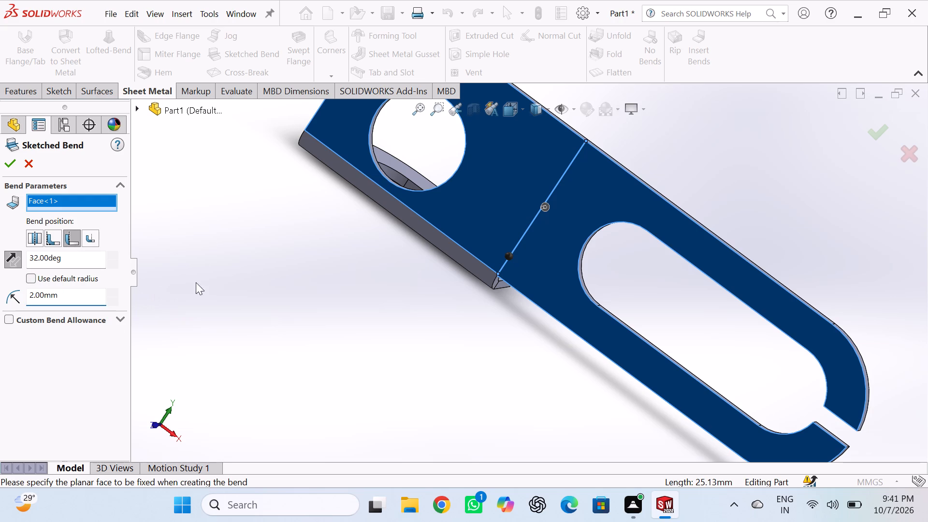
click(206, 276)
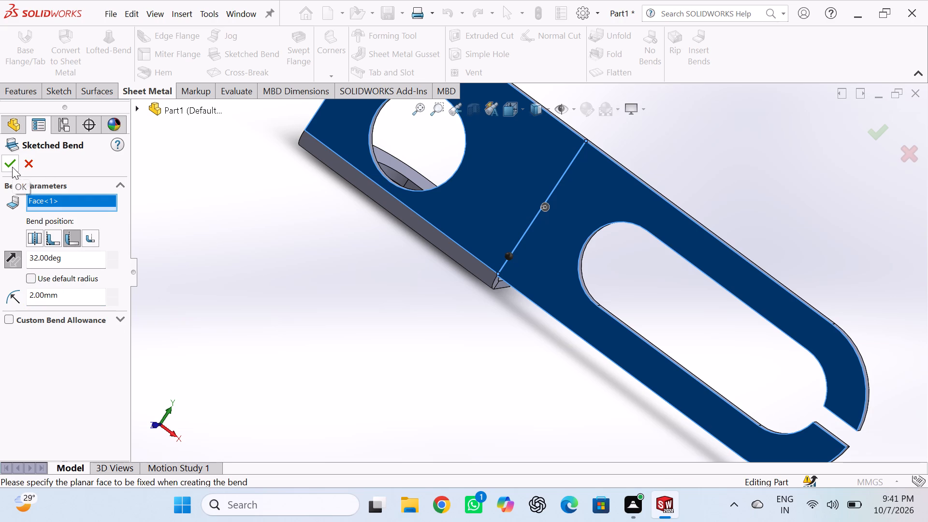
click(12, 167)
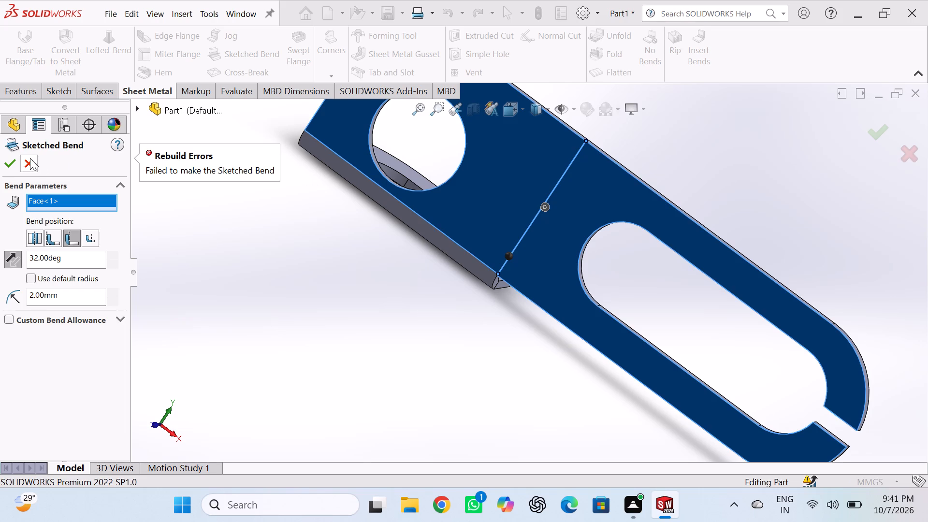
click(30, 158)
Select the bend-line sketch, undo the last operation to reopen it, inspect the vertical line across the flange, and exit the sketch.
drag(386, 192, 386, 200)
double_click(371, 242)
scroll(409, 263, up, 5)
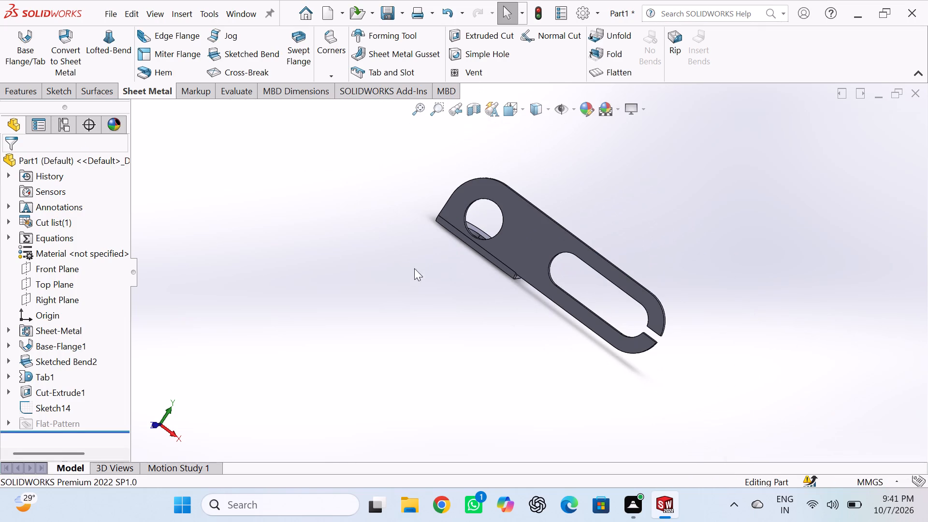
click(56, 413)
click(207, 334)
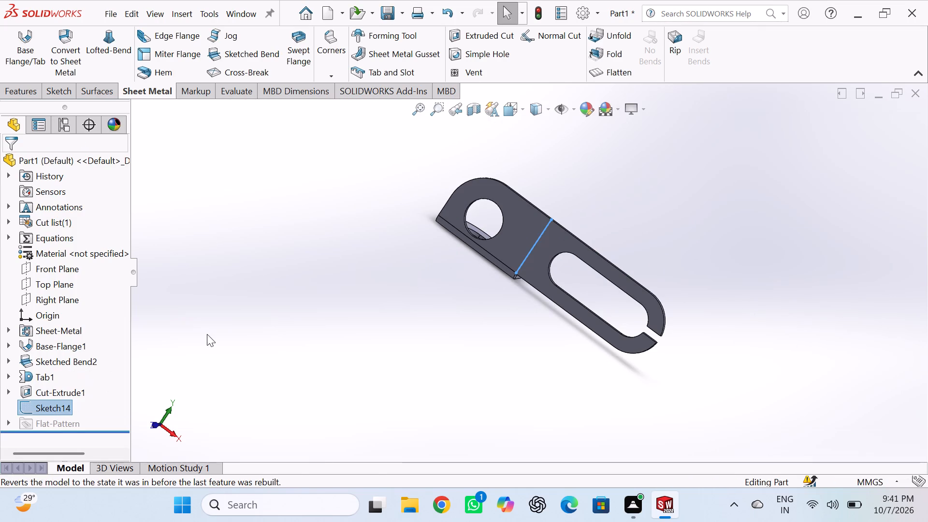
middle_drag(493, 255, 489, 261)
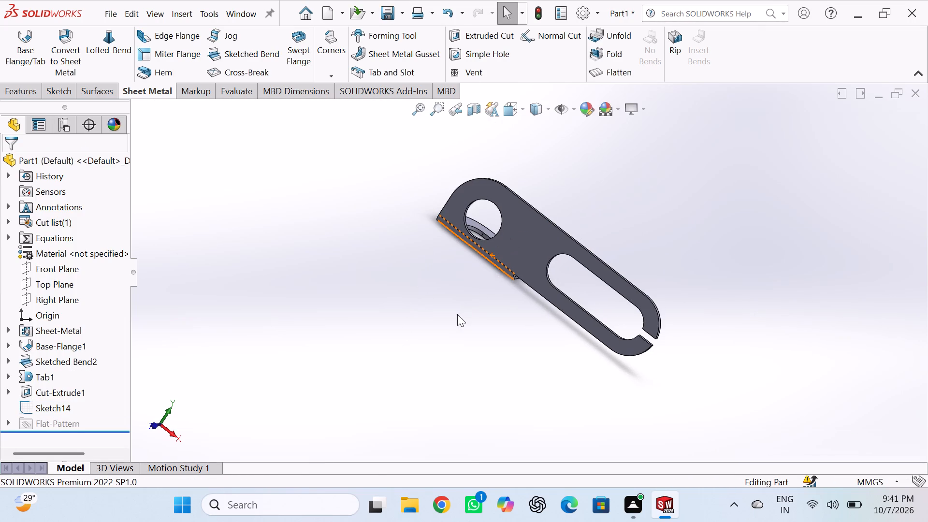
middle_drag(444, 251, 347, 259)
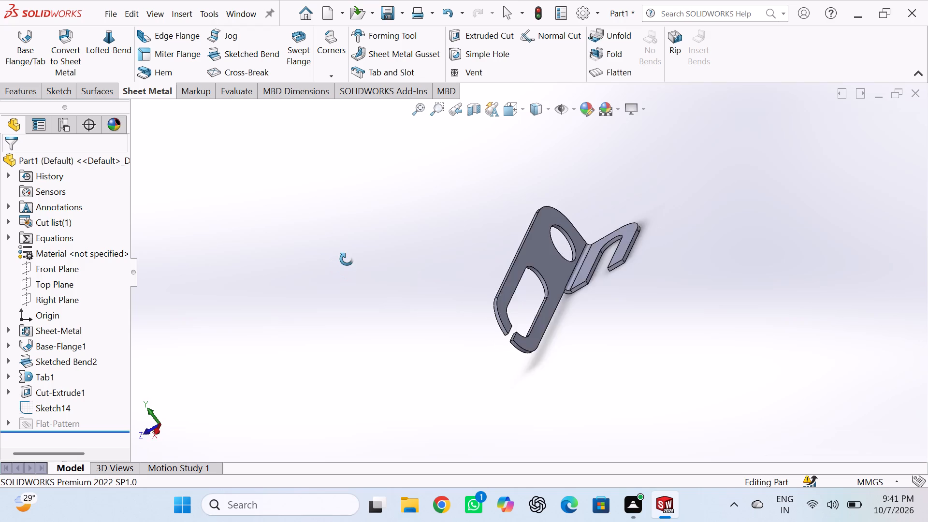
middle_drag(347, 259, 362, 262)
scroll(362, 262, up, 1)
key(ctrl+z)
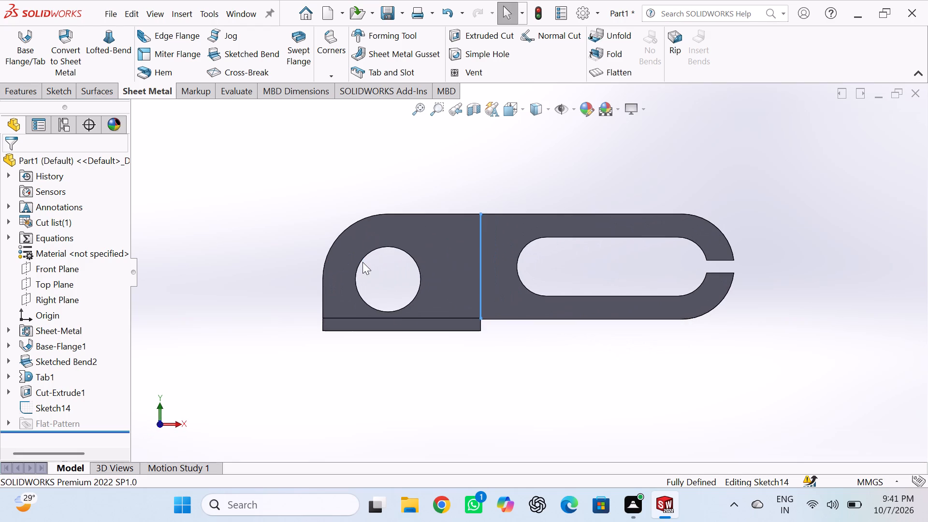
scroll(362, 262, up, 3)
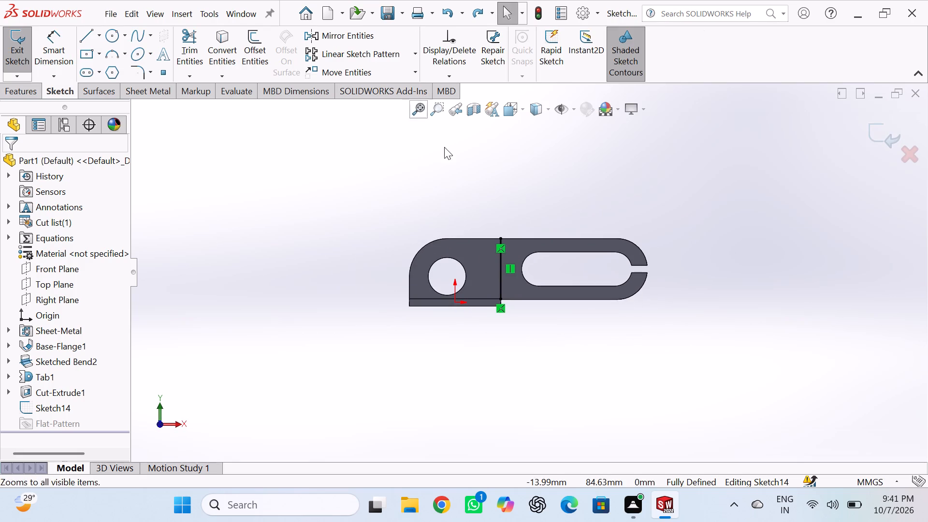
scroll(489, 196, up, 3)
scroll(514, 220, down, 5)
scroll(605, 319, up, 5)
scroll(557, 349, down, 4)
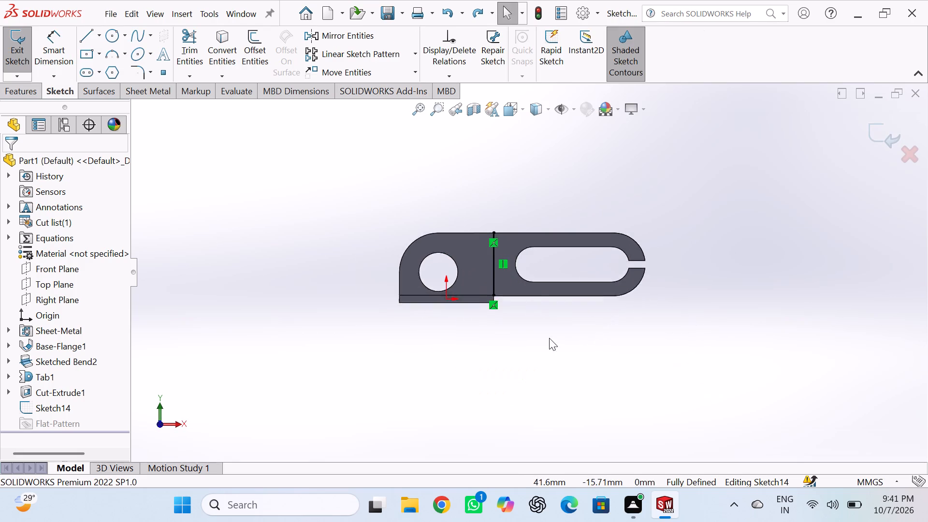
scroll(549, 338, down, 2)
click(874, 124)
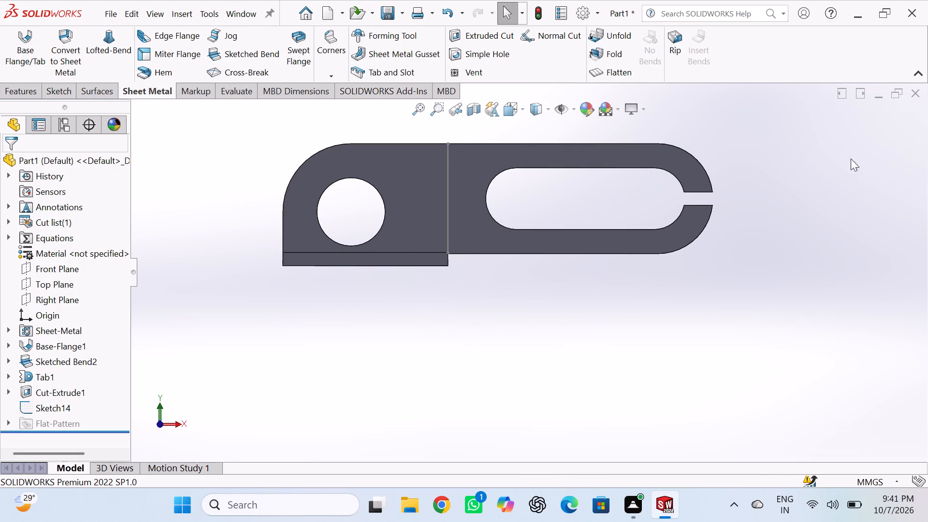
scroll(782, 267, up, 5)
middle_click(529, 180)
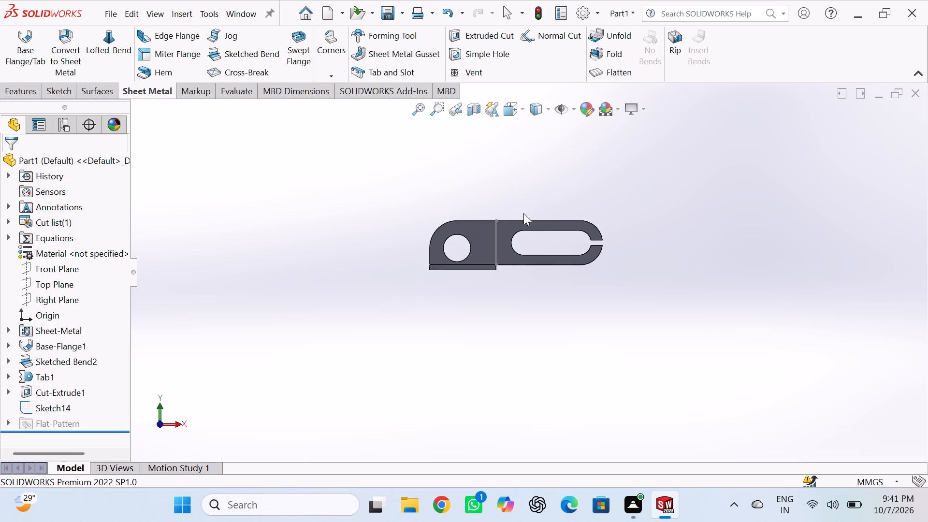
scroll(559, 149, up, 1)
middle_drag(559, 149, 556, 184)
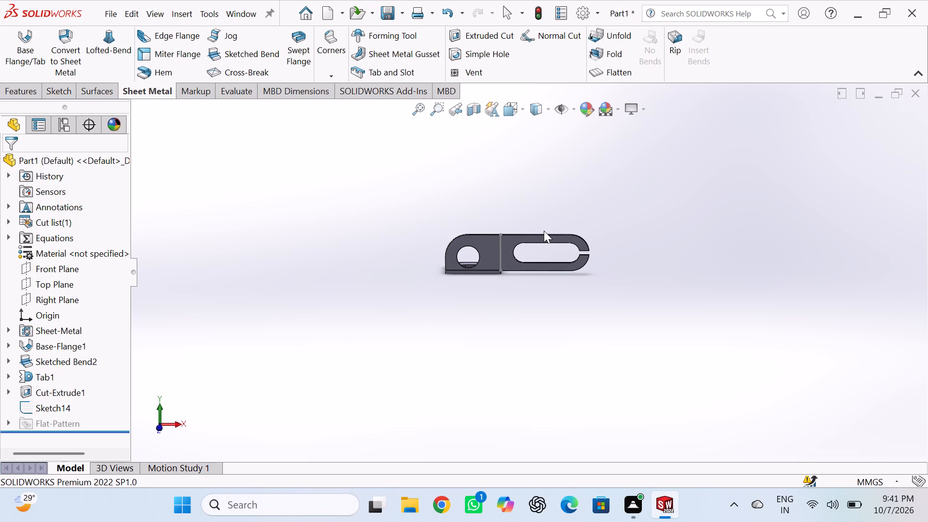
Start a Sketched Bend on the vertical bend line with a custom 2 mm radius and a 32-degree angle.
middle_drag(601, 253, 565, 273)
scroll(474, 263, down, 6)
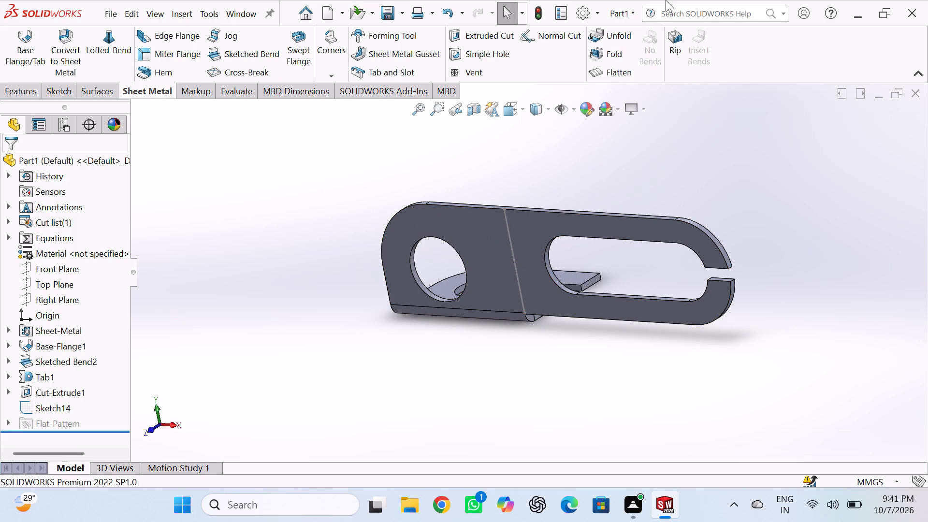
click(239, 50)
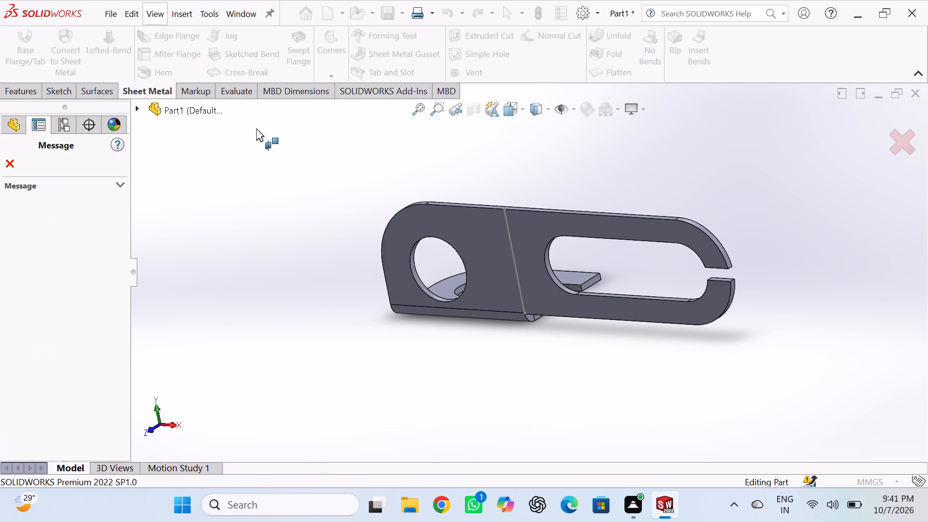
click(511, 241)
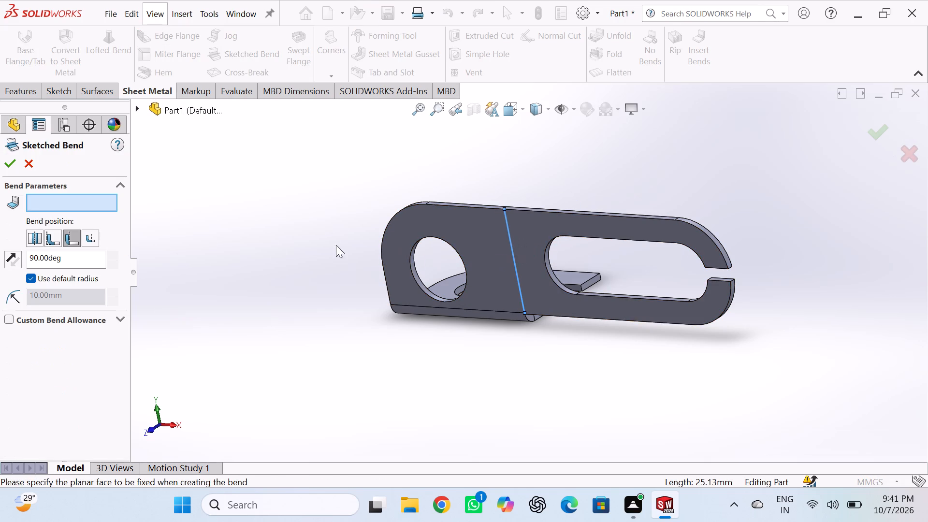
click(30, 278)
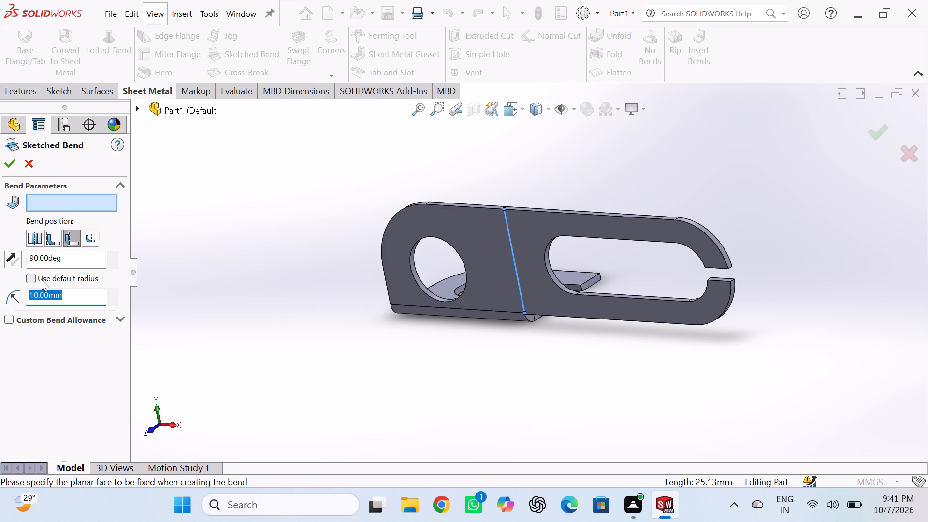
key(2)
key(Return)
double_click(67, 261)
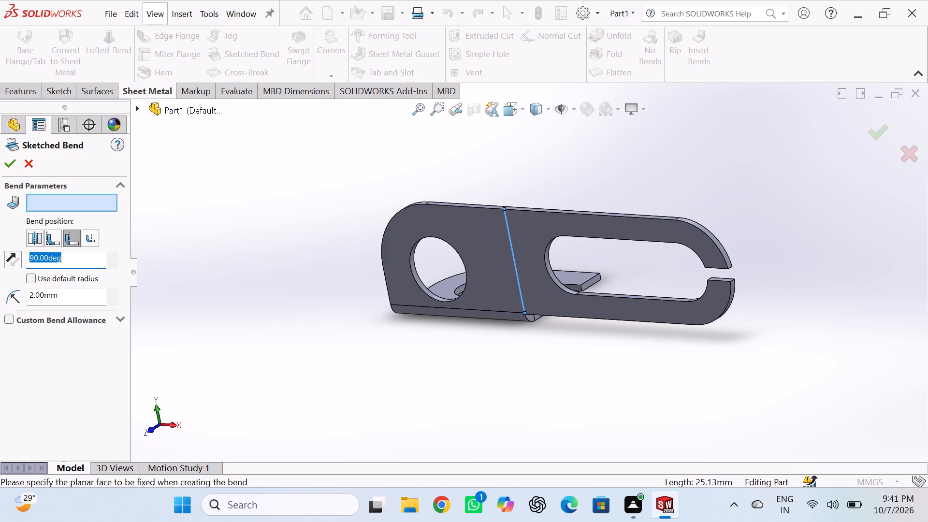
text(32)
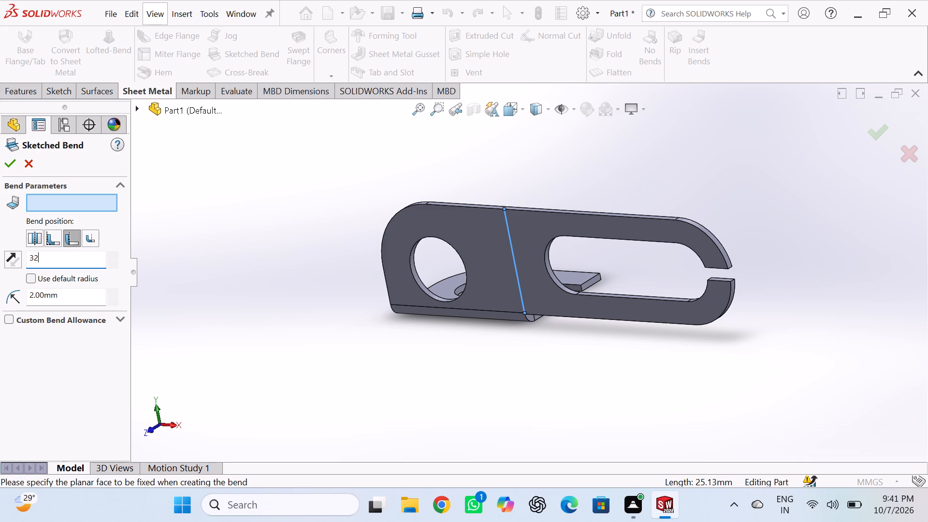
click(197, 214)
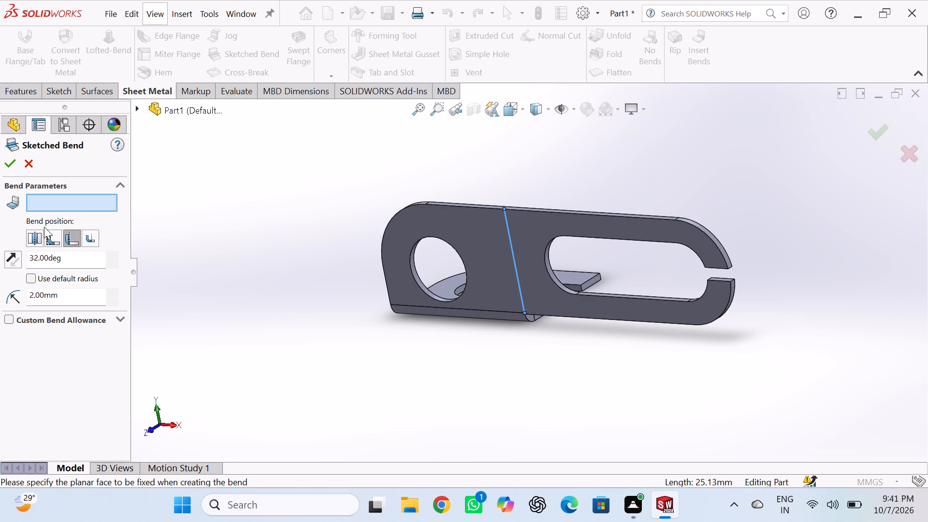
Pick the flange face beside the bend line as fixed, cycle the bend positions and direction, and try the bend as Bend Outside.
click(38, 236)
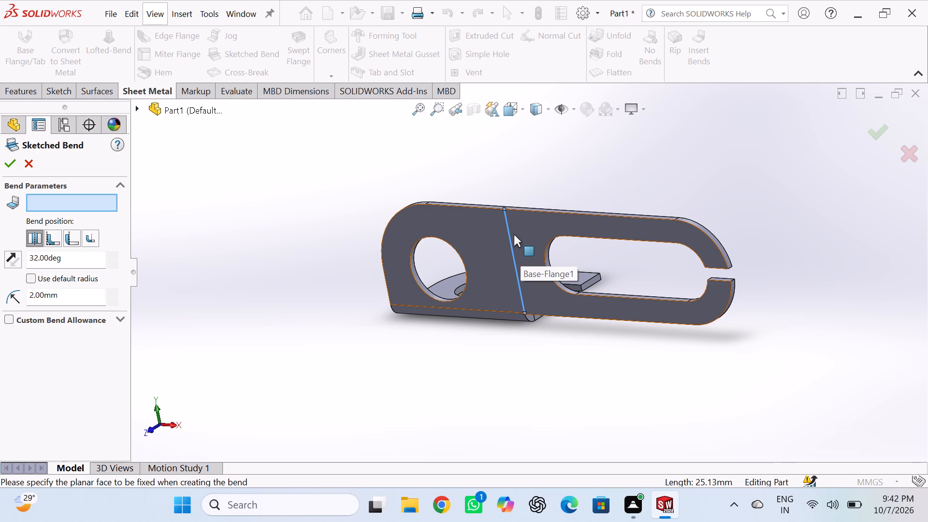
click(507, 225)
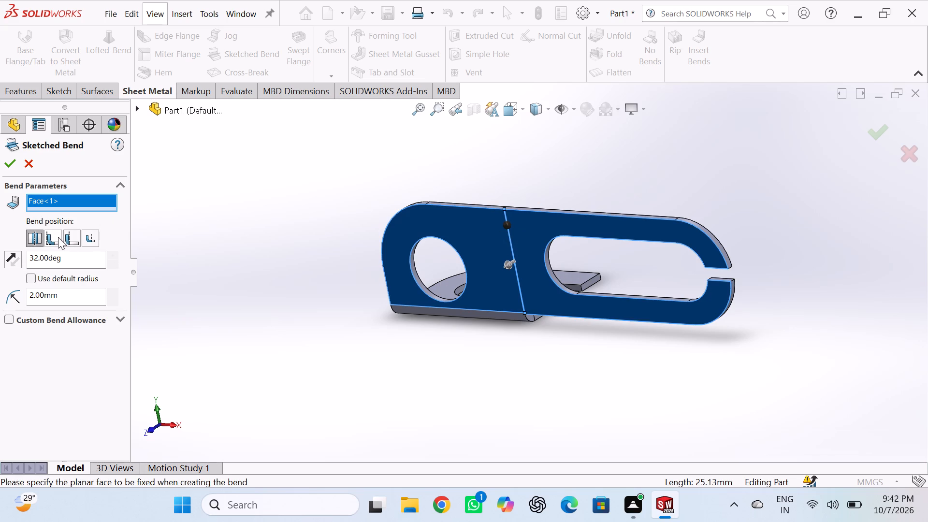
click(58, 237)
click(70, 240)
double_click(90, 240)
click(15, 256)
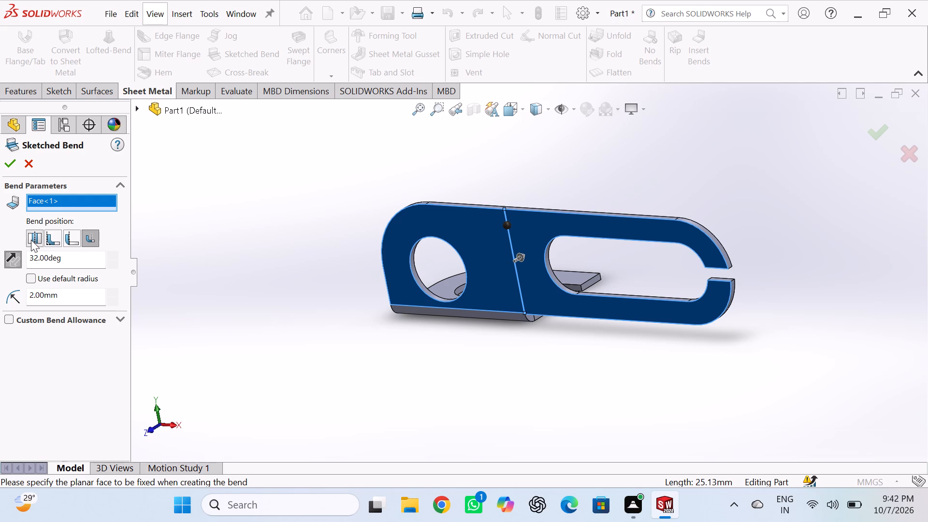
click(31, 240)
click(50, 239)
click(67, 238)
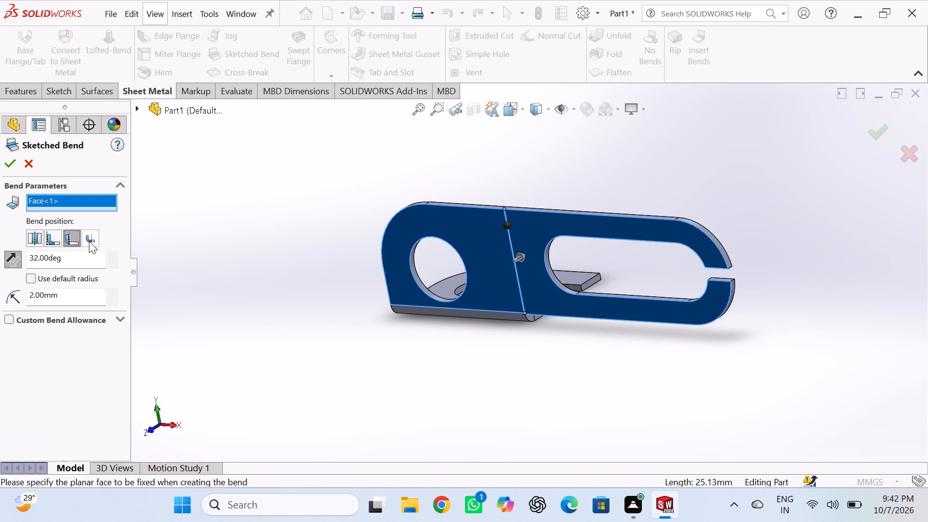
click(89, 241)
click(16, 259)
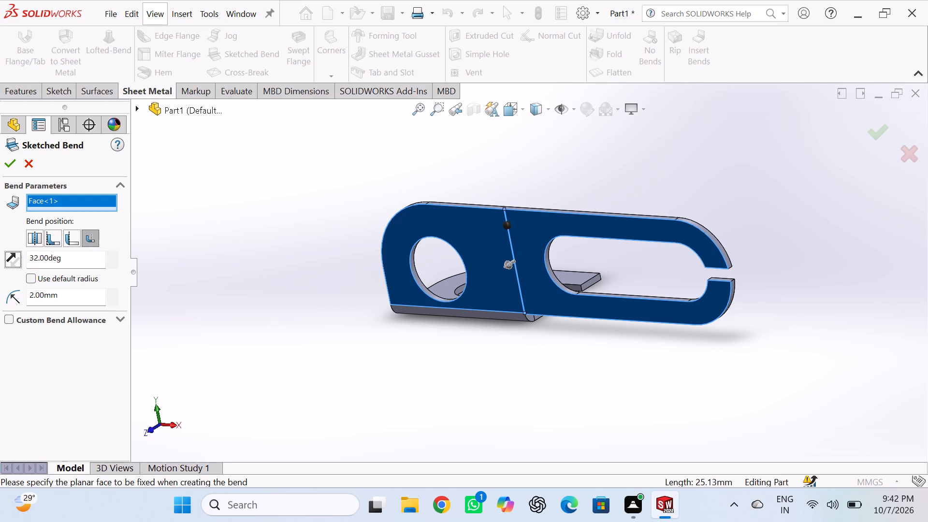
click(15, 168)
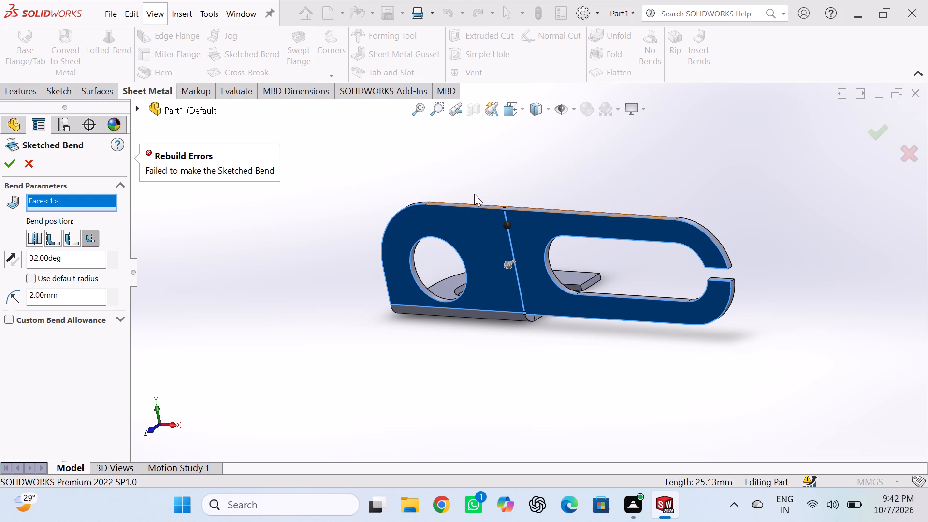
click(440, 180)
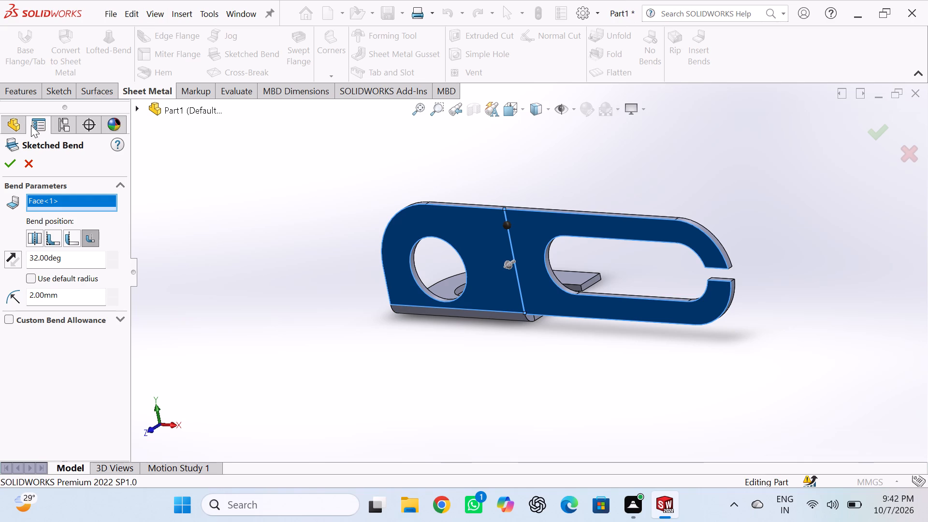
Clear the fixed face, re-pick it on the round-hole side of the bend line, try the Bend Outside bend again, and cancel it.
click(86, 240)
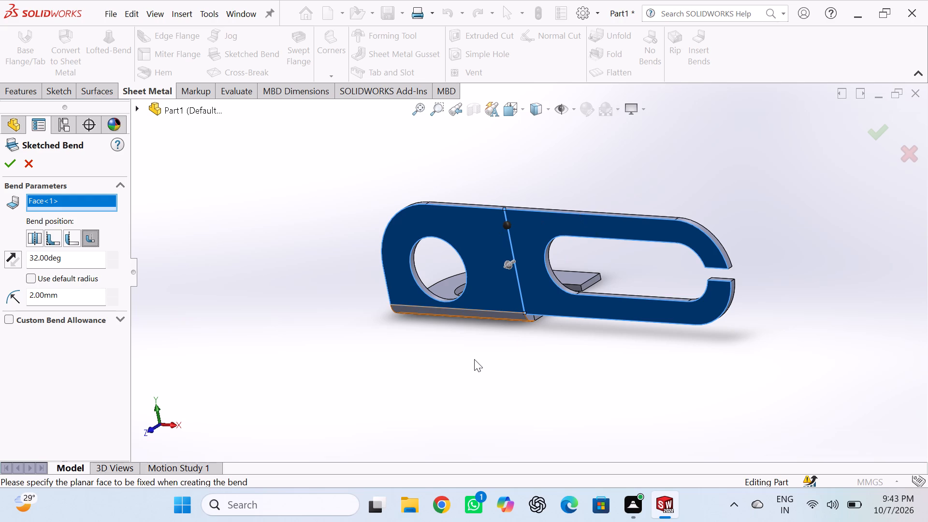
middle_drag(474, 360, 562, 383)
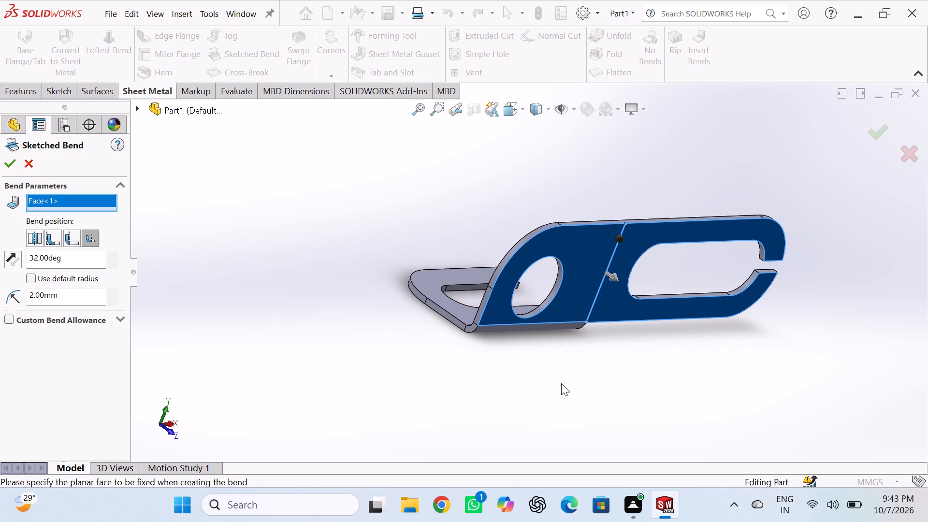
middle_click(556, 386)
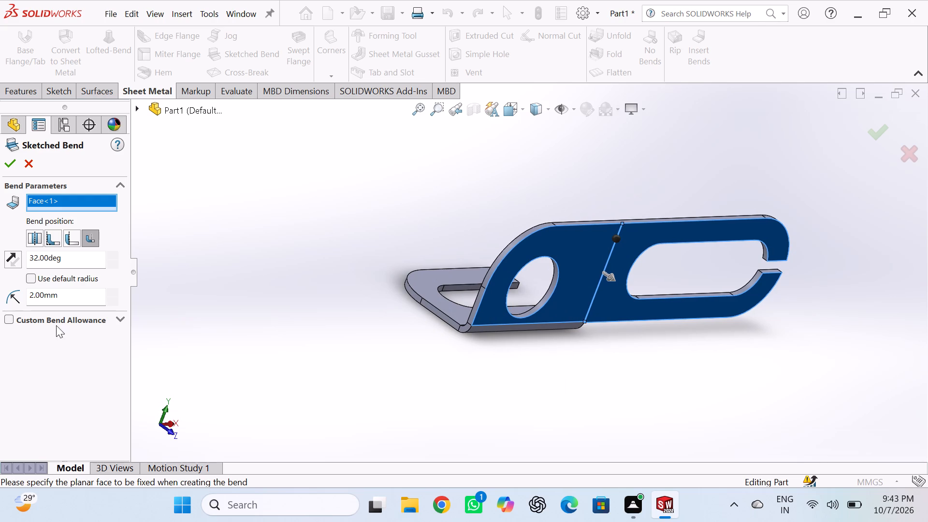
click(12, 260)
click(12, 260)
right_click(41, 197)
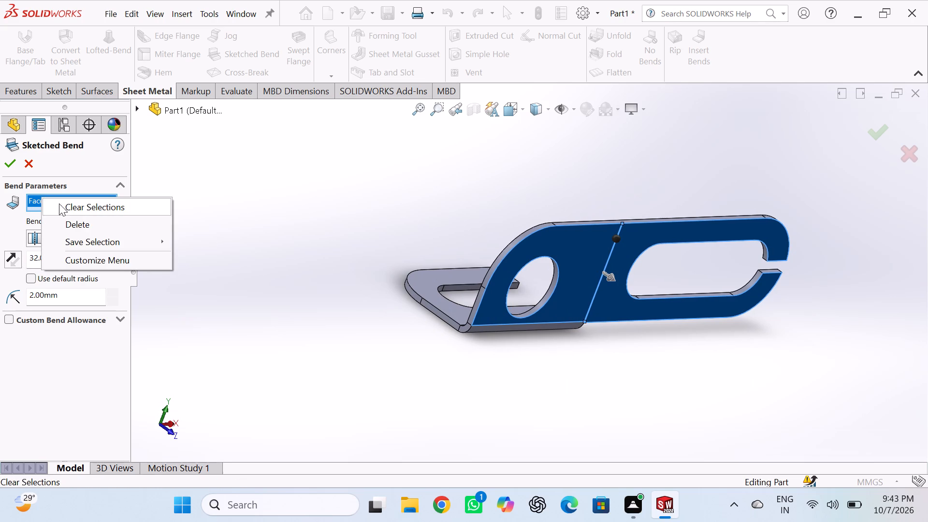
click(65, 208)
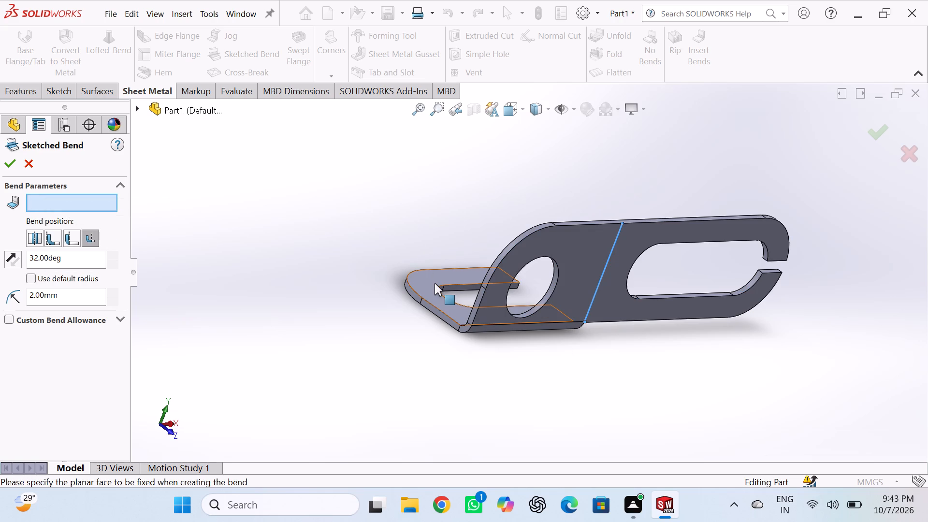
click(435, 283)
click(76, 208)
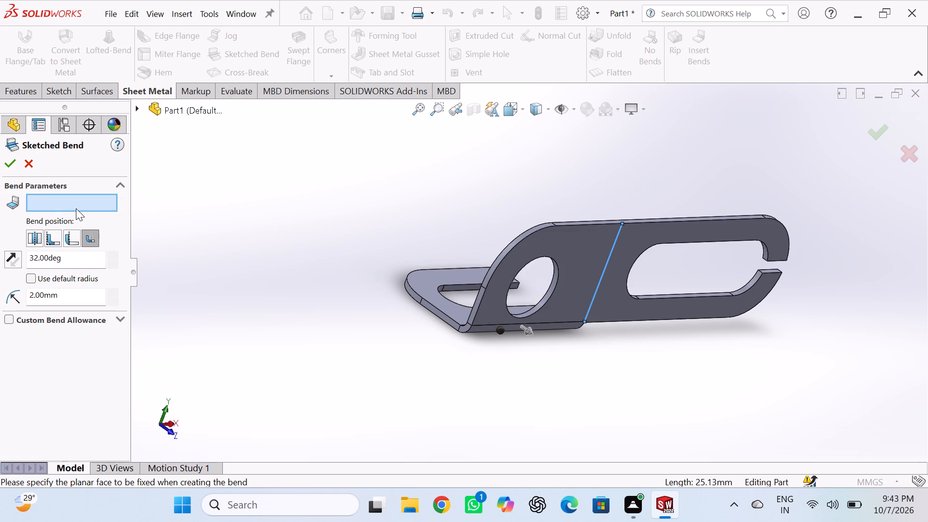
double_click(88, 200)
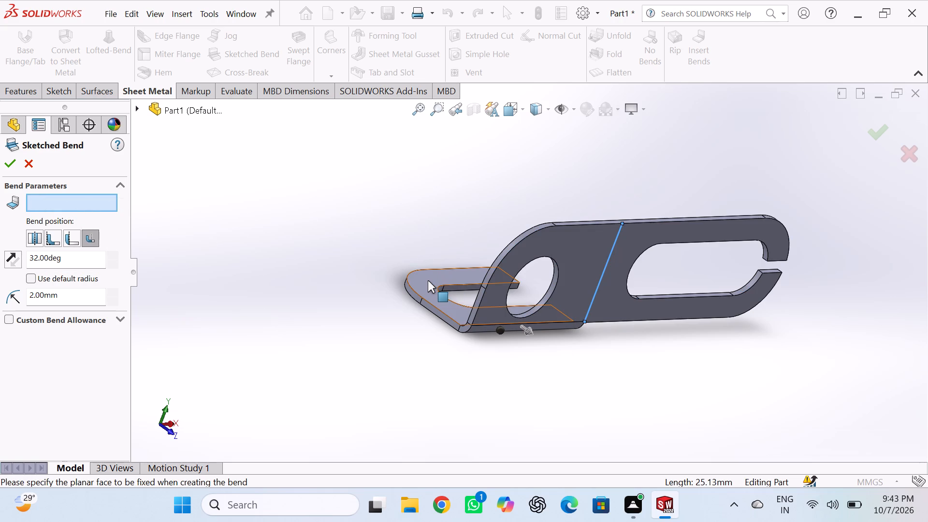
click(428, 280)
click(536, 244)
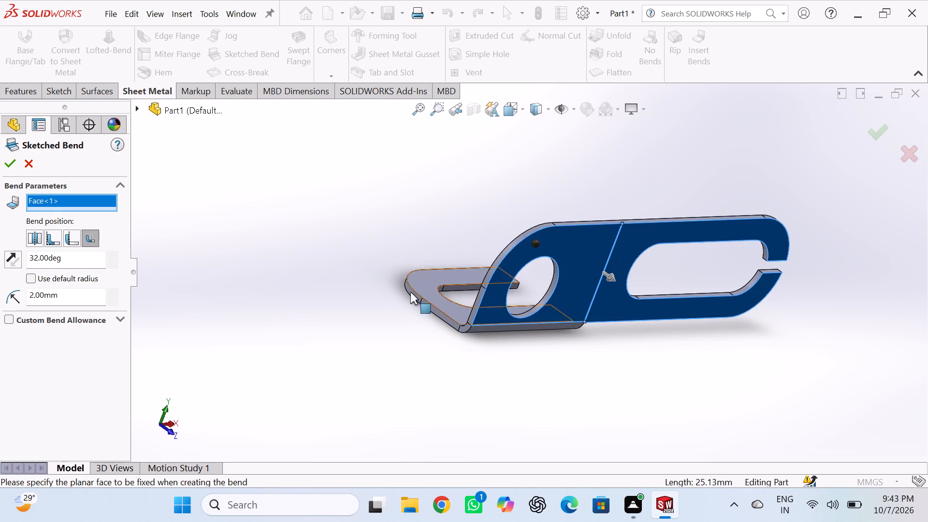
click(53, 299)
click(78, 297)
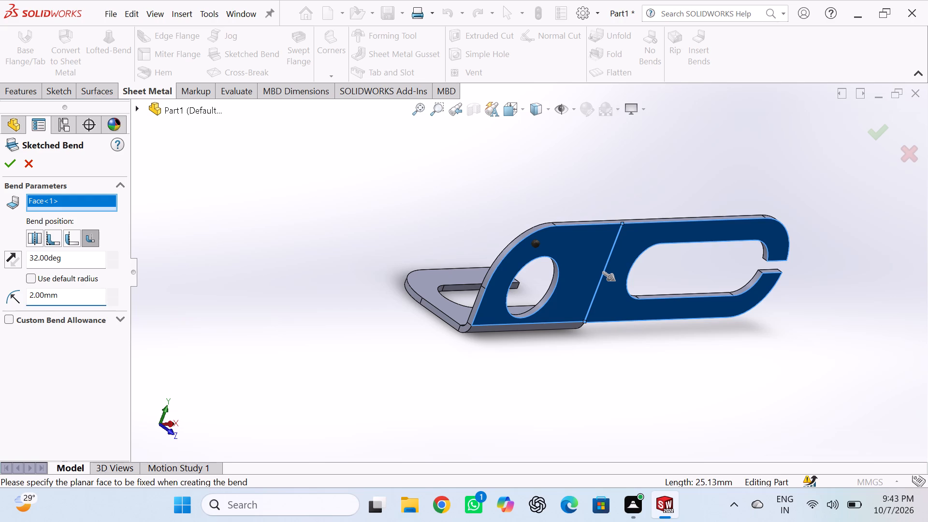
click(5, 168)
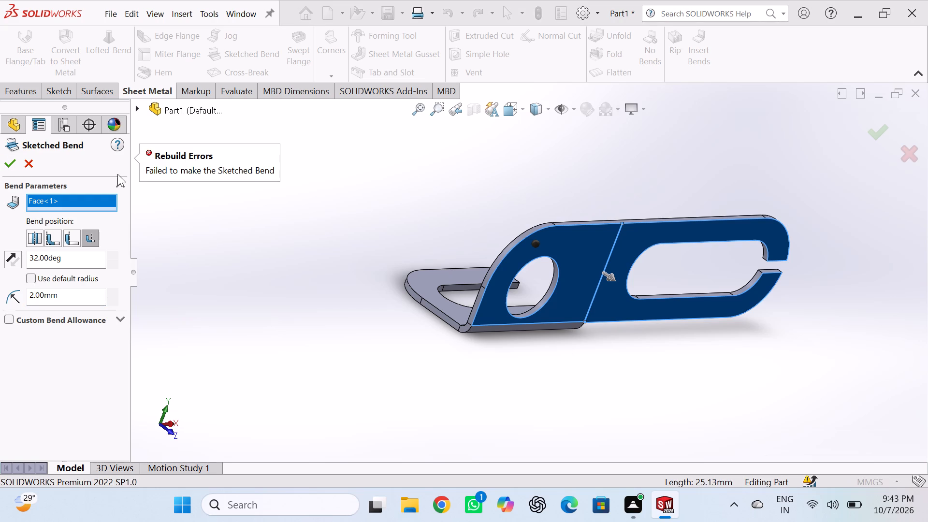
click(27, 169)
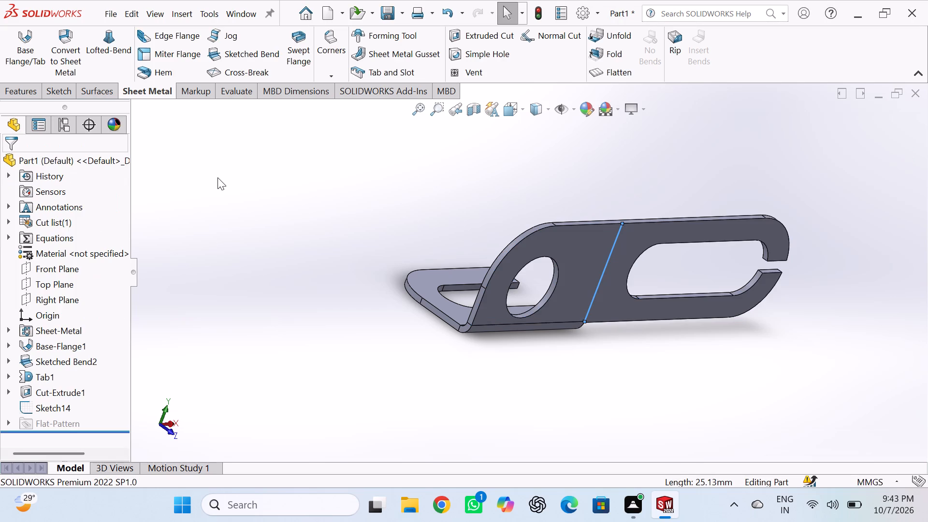
Undo the recent operations until the bend-line sketch is removed from the flange, and return to the isometric view.
click(219, 178)
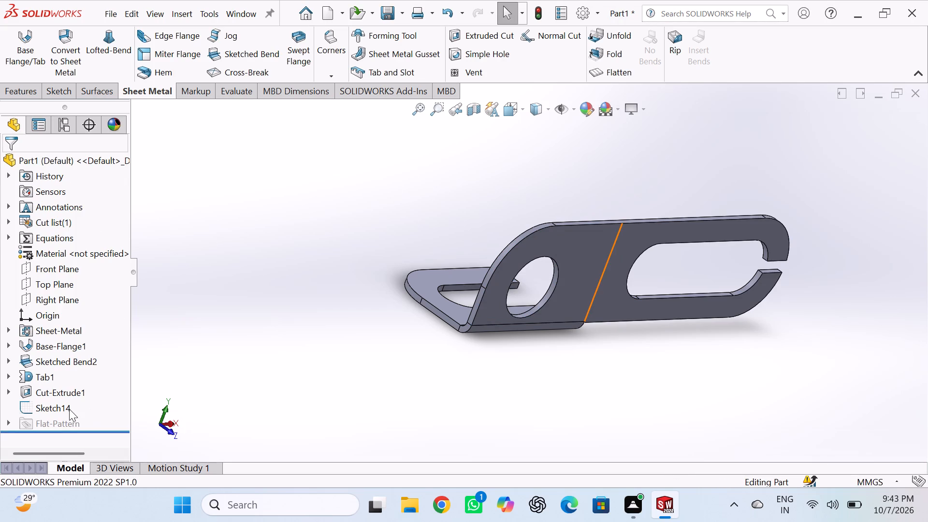
key(ctrl+z)
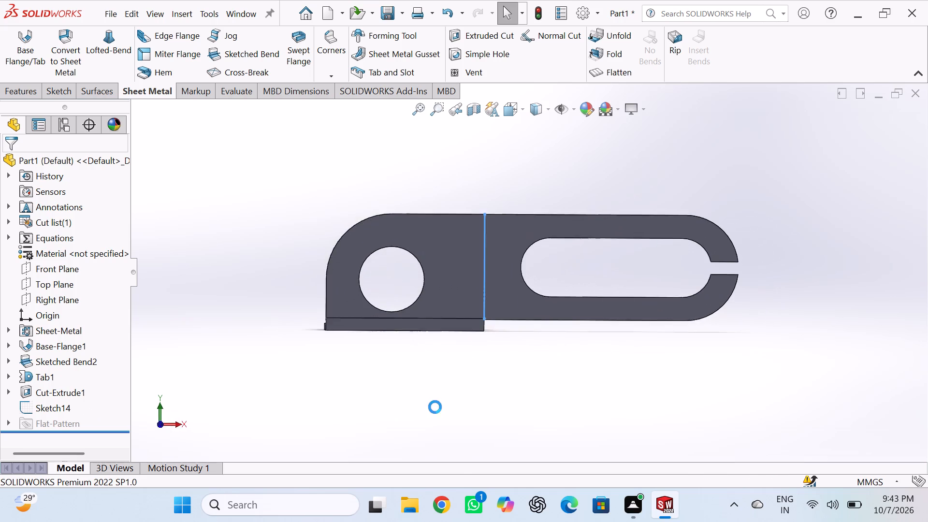
key(ctrl+z)
key(ctrl+z)
key(ctrl+z)
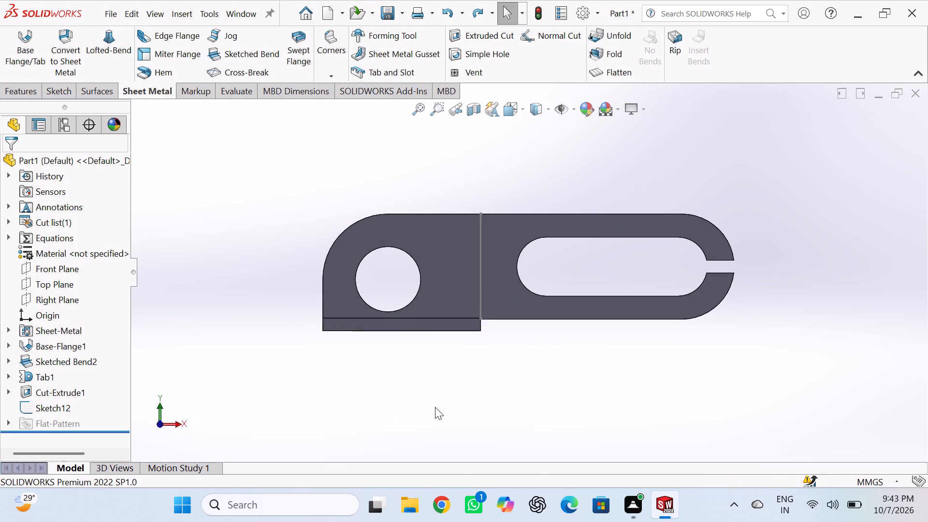
key(ctrl+z)
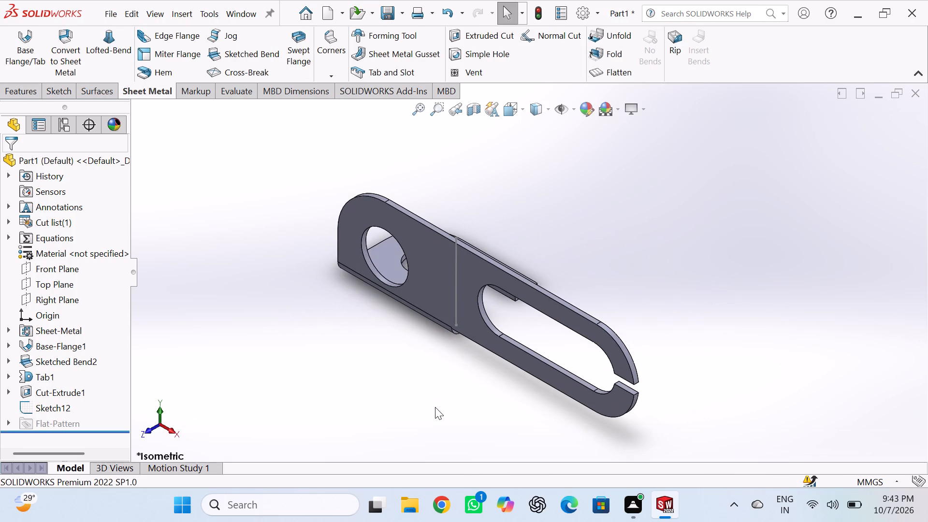
key(ctrl+z)
key(ctrl+z)
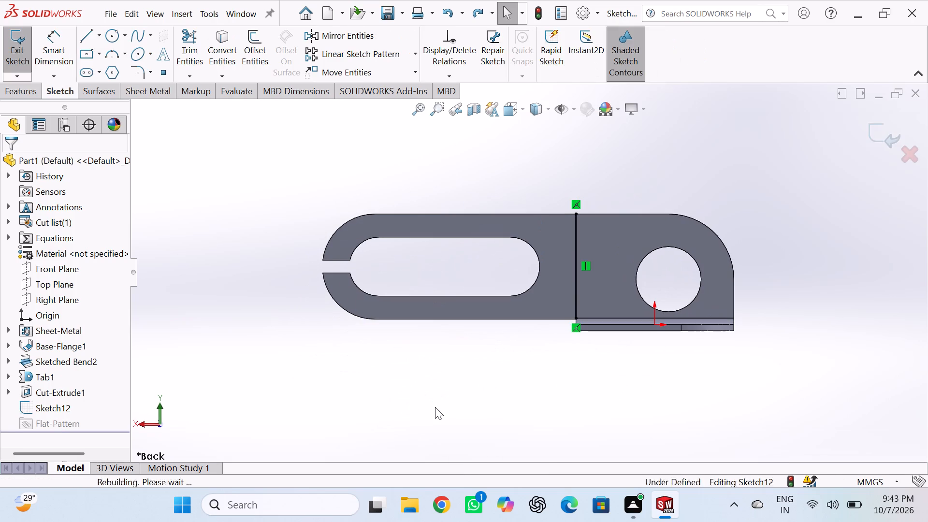
key(ctrl+z)
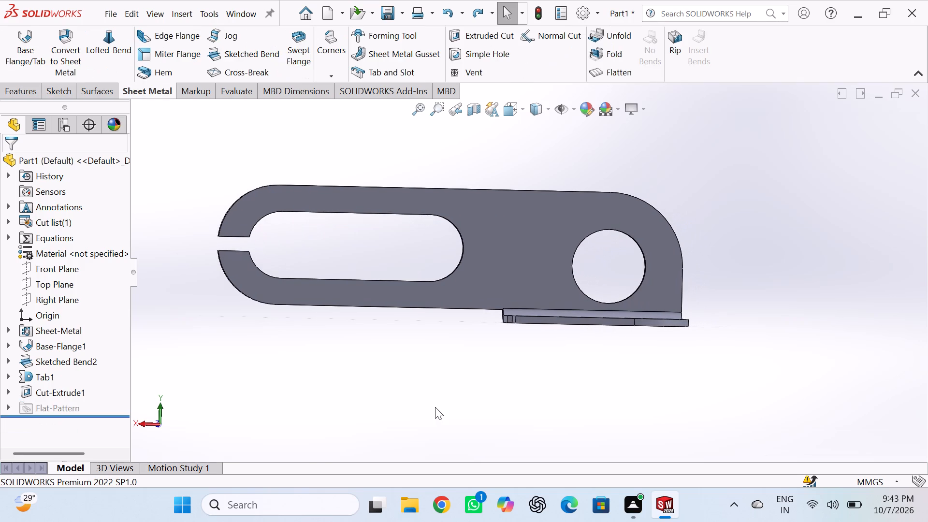
key(ctrl+7)
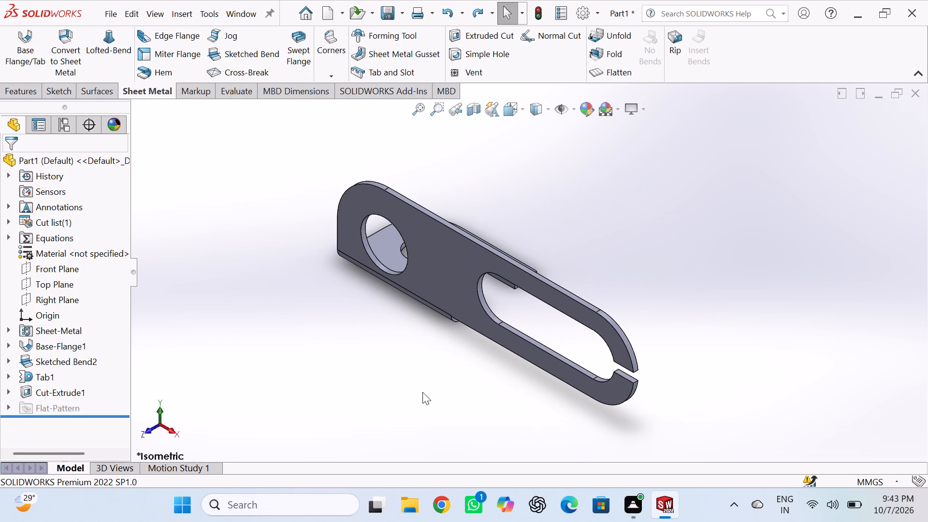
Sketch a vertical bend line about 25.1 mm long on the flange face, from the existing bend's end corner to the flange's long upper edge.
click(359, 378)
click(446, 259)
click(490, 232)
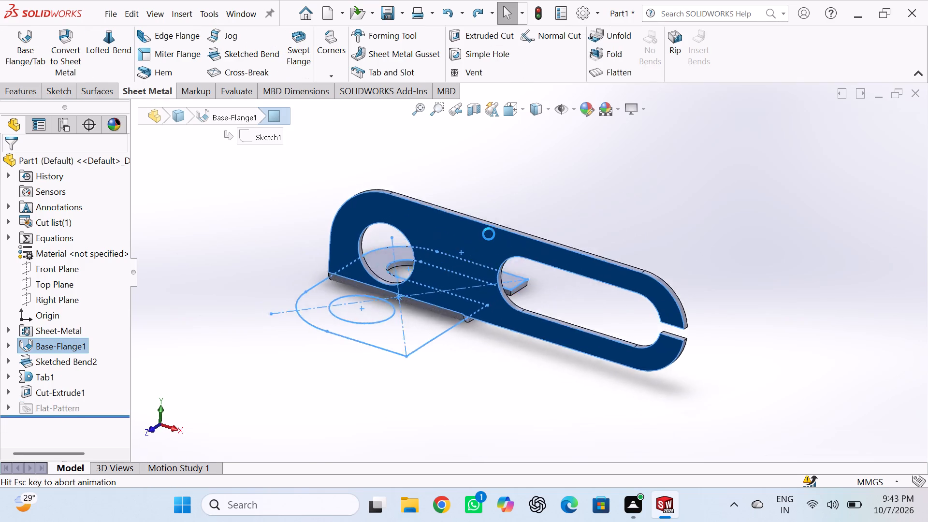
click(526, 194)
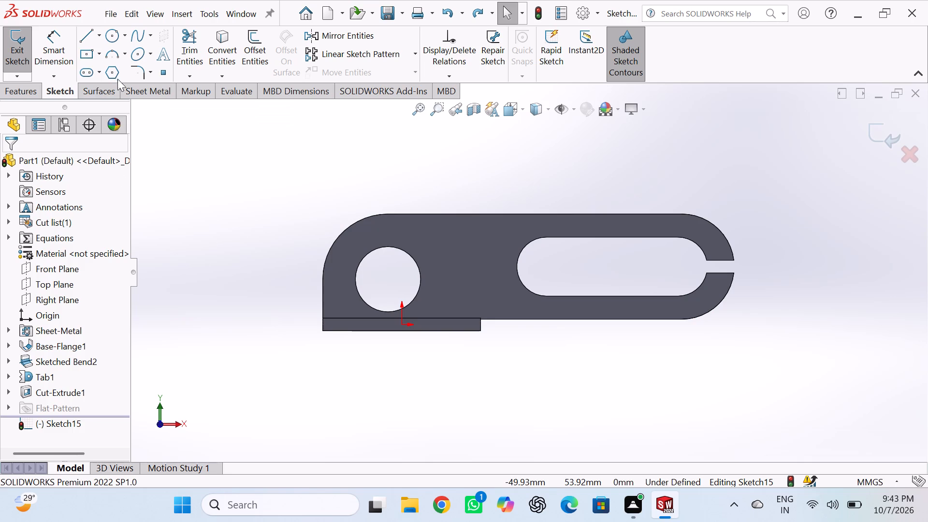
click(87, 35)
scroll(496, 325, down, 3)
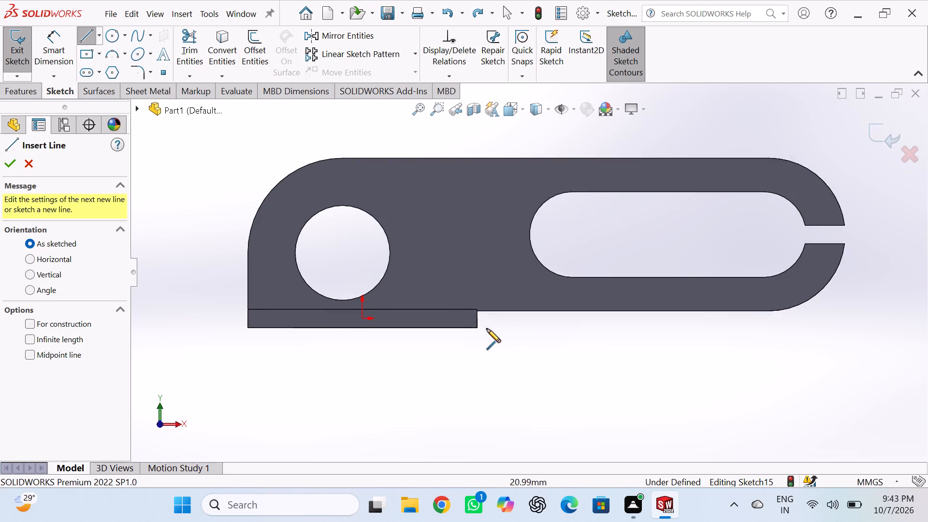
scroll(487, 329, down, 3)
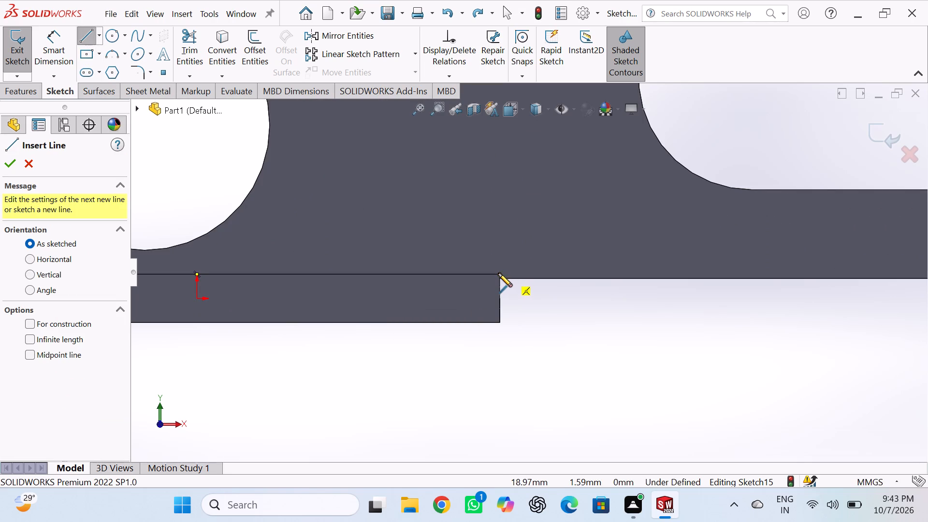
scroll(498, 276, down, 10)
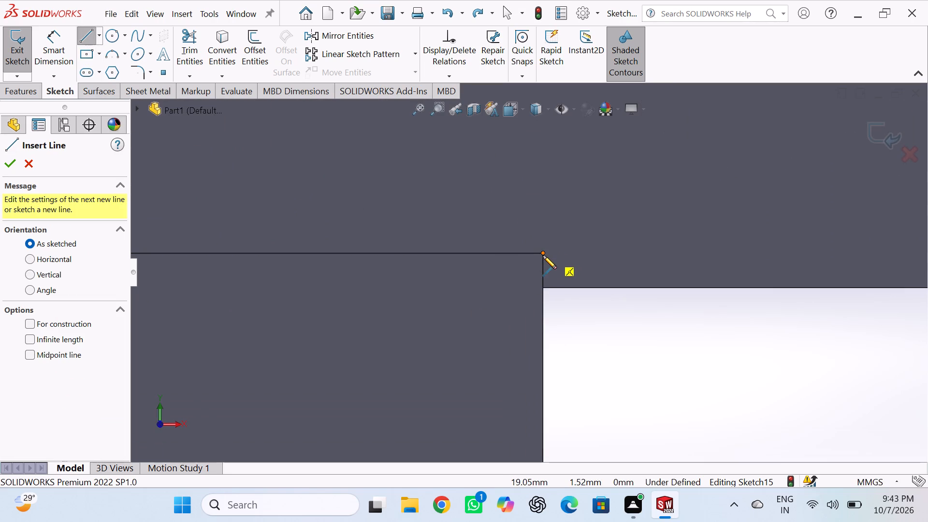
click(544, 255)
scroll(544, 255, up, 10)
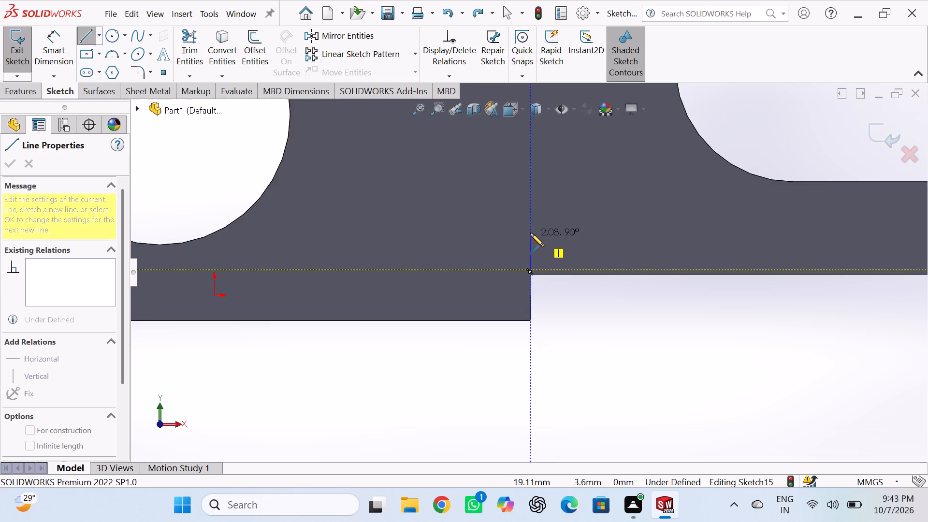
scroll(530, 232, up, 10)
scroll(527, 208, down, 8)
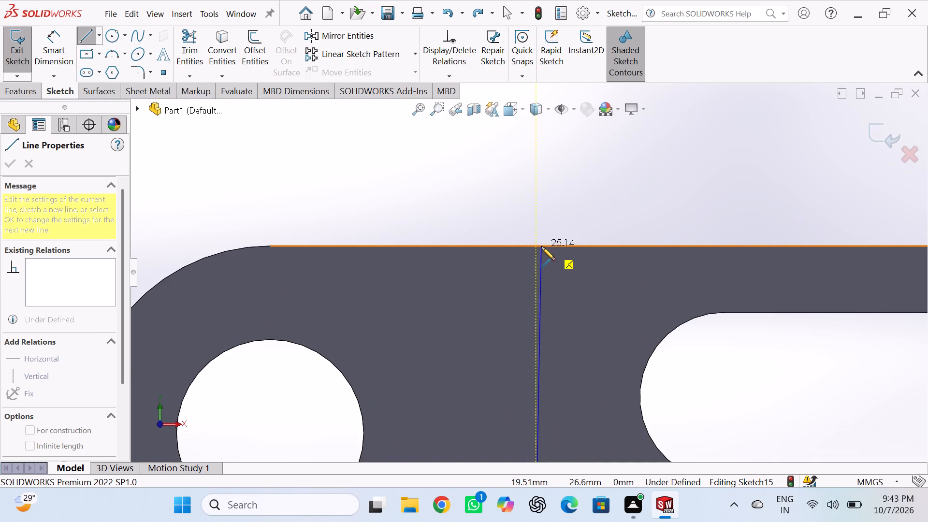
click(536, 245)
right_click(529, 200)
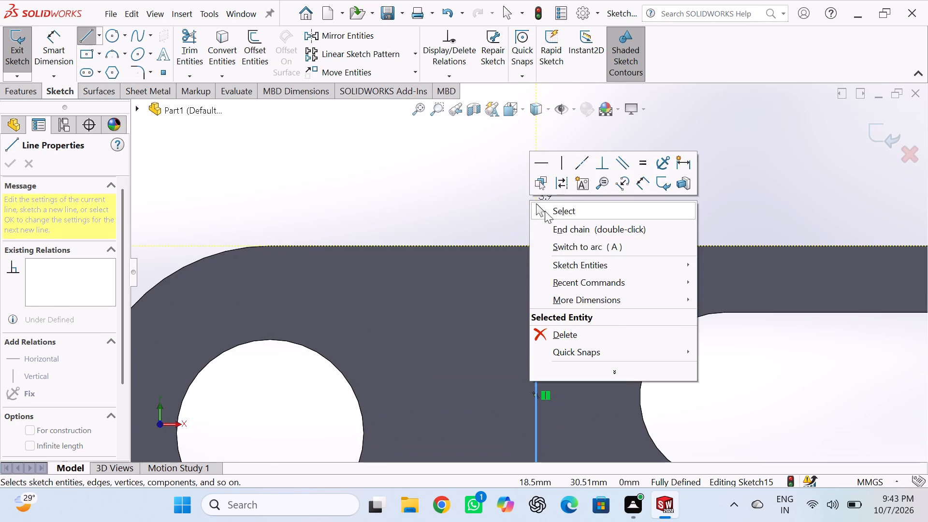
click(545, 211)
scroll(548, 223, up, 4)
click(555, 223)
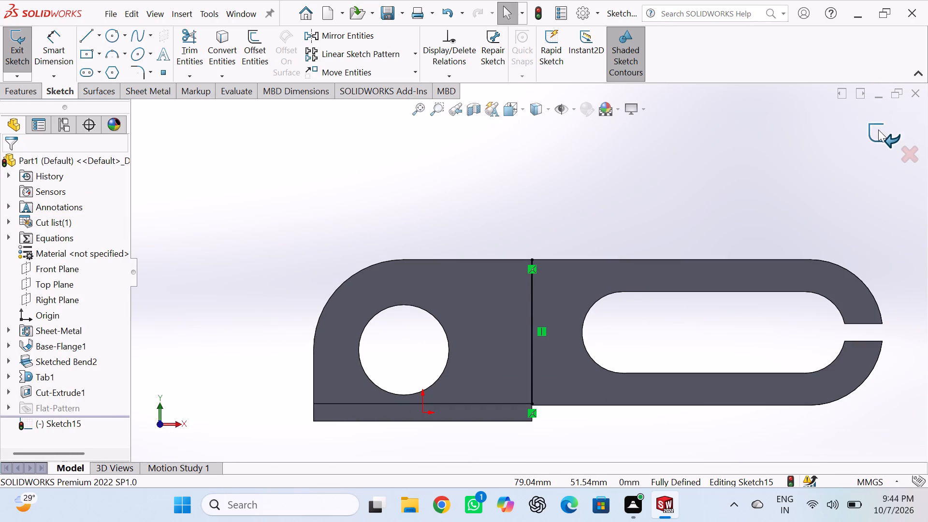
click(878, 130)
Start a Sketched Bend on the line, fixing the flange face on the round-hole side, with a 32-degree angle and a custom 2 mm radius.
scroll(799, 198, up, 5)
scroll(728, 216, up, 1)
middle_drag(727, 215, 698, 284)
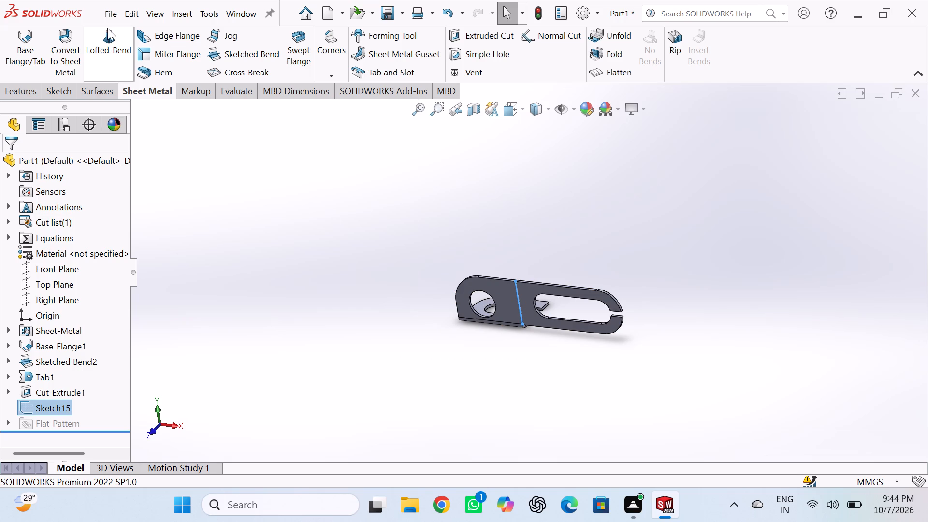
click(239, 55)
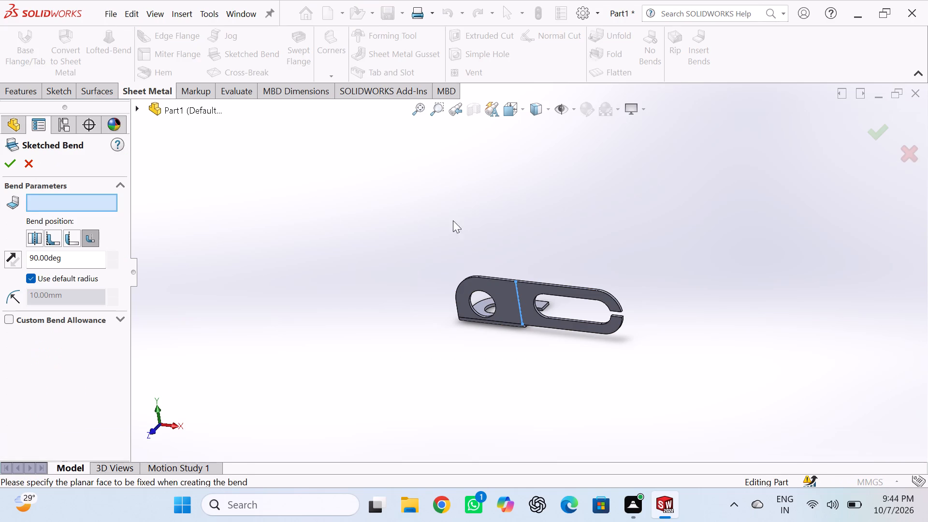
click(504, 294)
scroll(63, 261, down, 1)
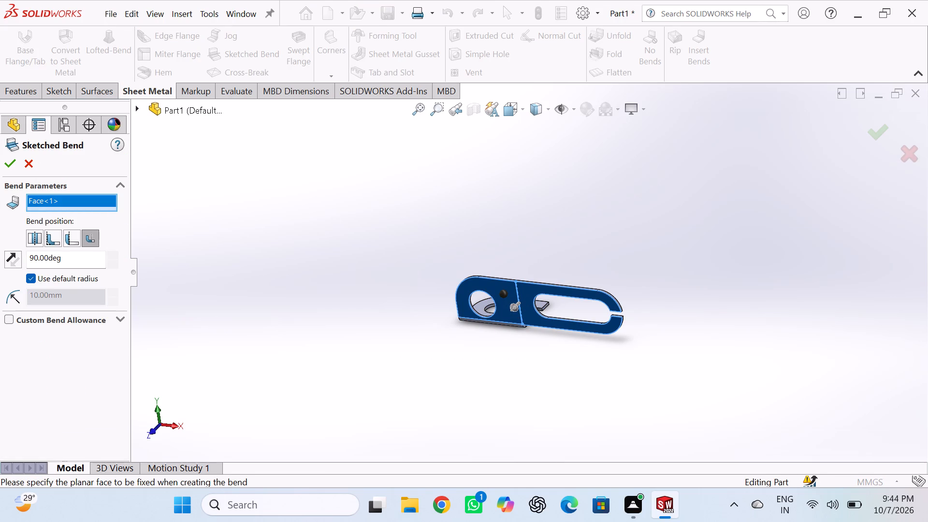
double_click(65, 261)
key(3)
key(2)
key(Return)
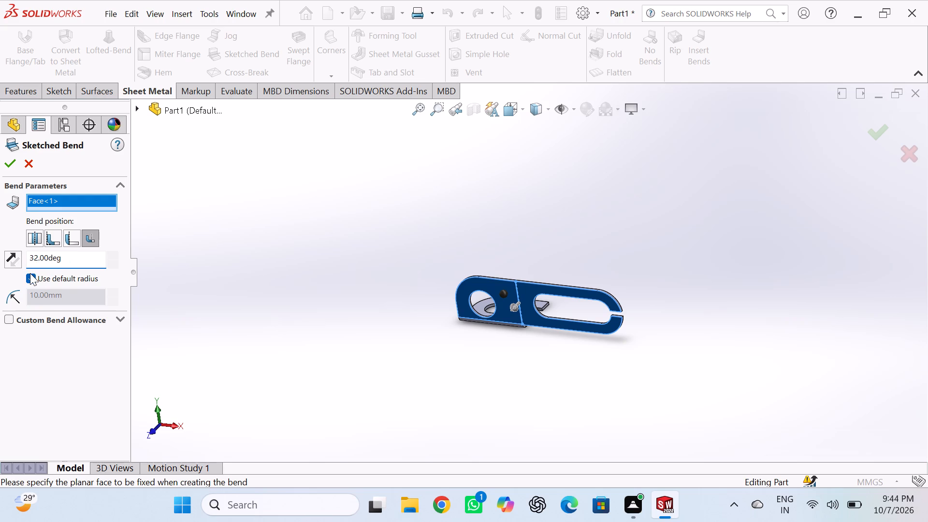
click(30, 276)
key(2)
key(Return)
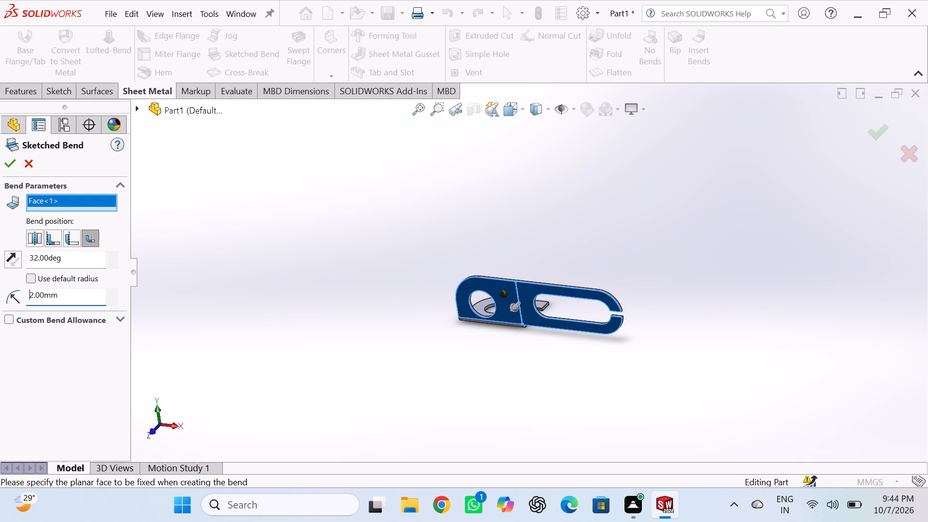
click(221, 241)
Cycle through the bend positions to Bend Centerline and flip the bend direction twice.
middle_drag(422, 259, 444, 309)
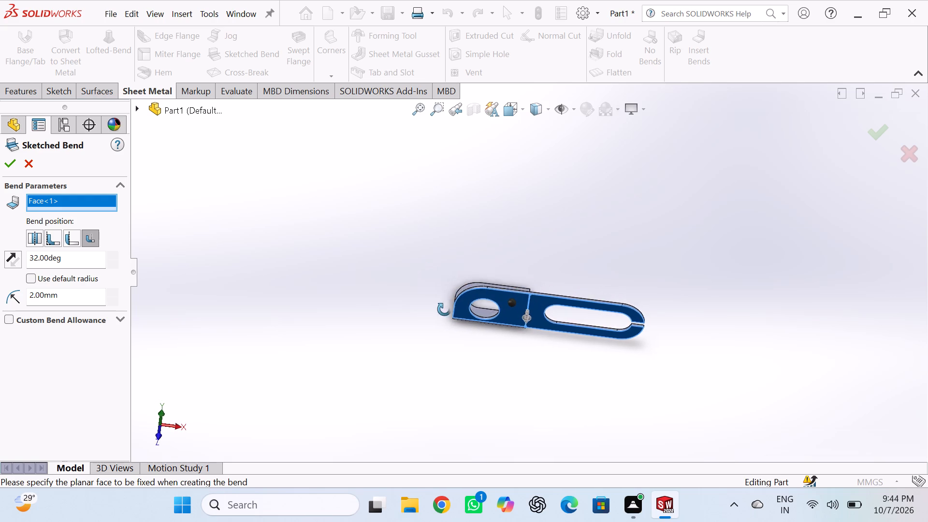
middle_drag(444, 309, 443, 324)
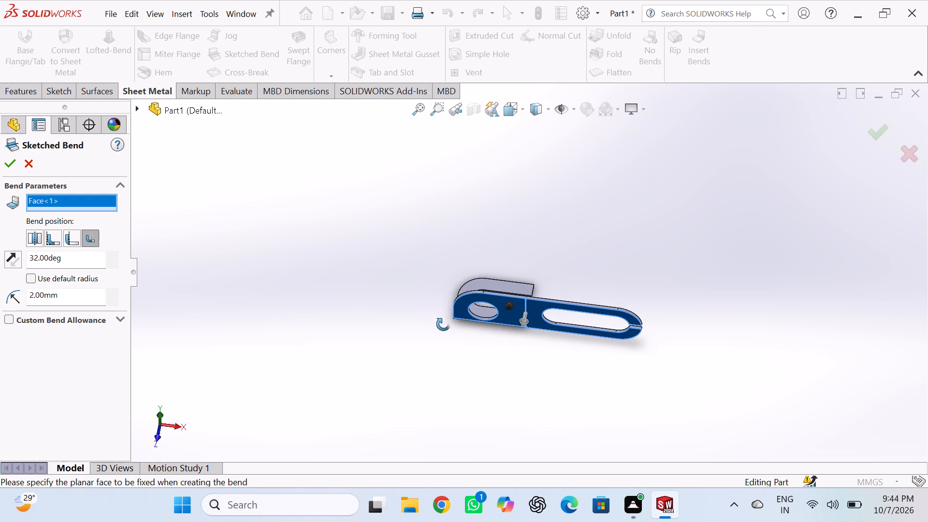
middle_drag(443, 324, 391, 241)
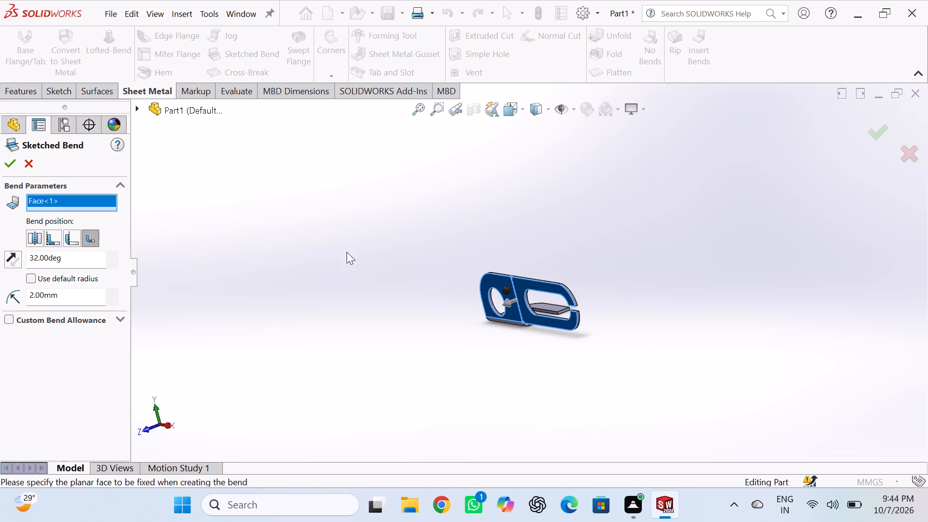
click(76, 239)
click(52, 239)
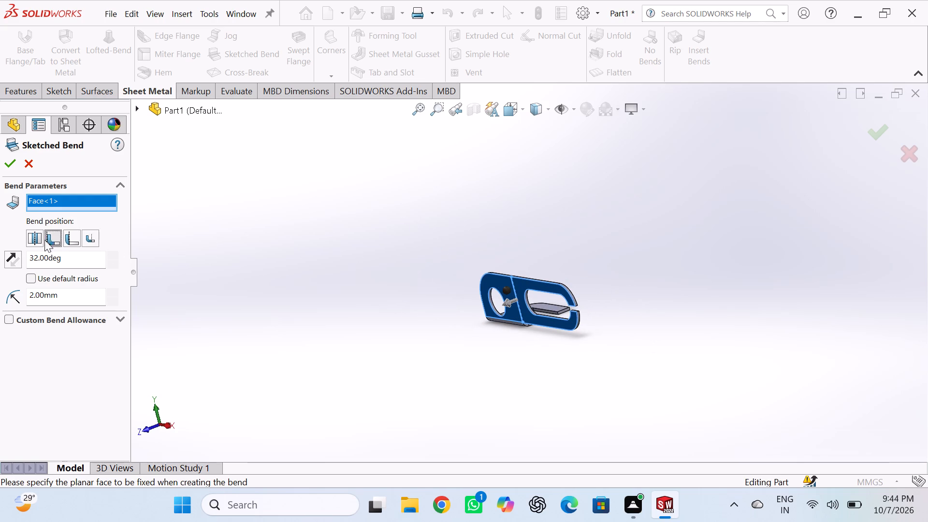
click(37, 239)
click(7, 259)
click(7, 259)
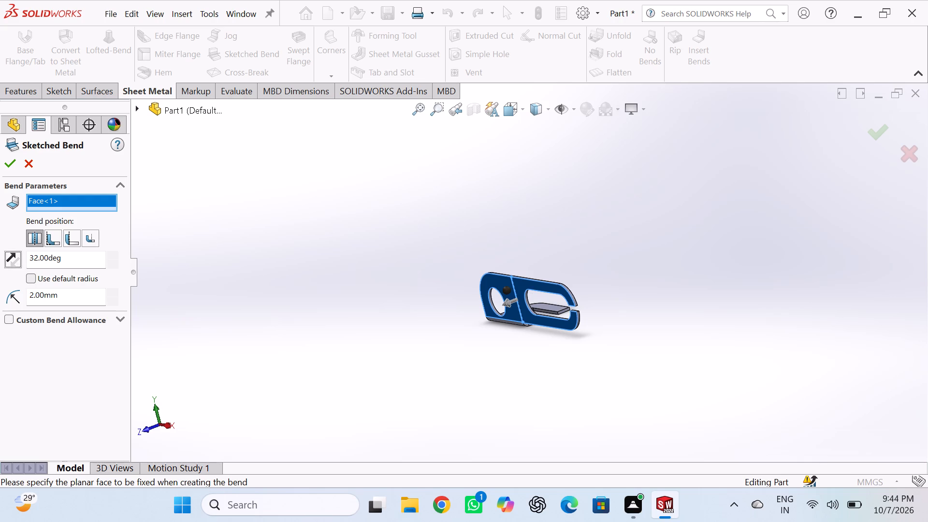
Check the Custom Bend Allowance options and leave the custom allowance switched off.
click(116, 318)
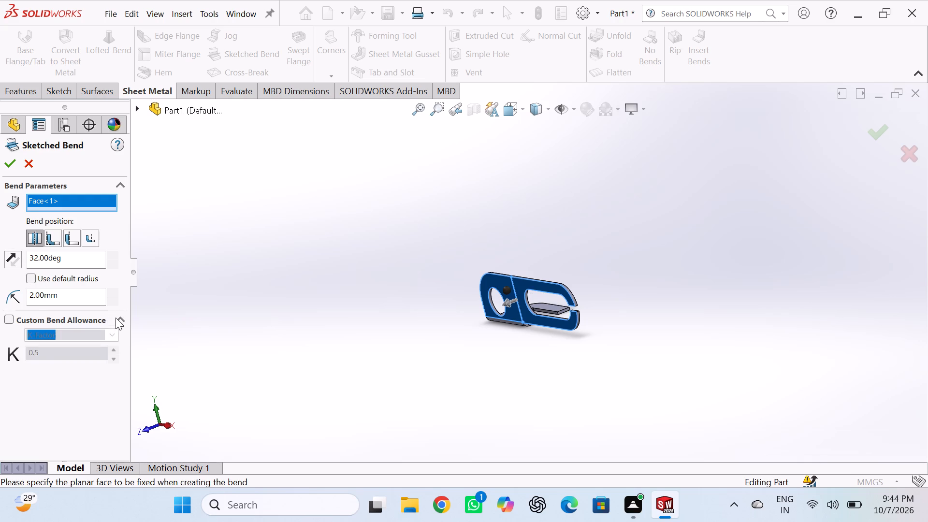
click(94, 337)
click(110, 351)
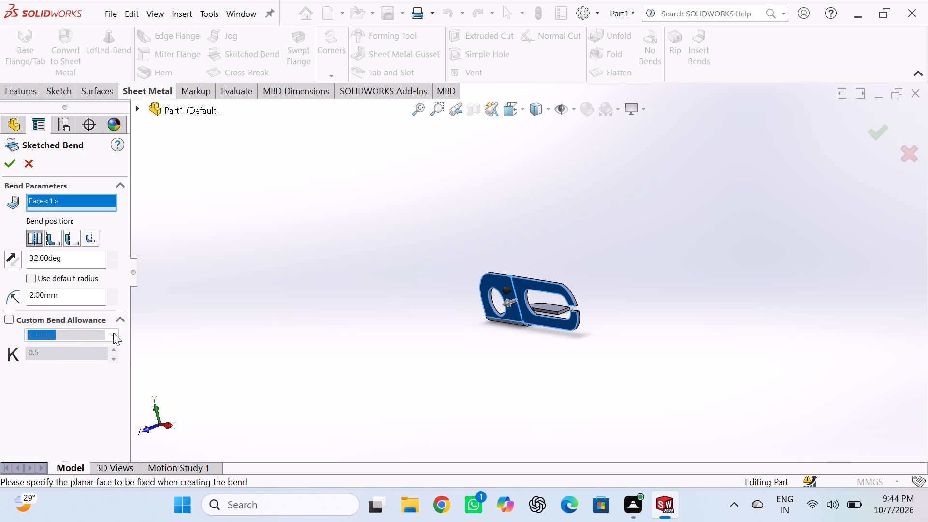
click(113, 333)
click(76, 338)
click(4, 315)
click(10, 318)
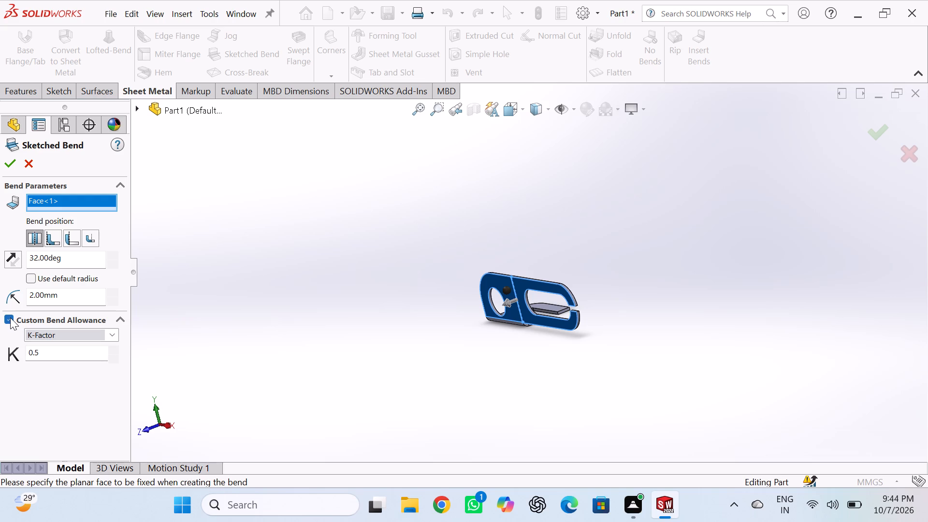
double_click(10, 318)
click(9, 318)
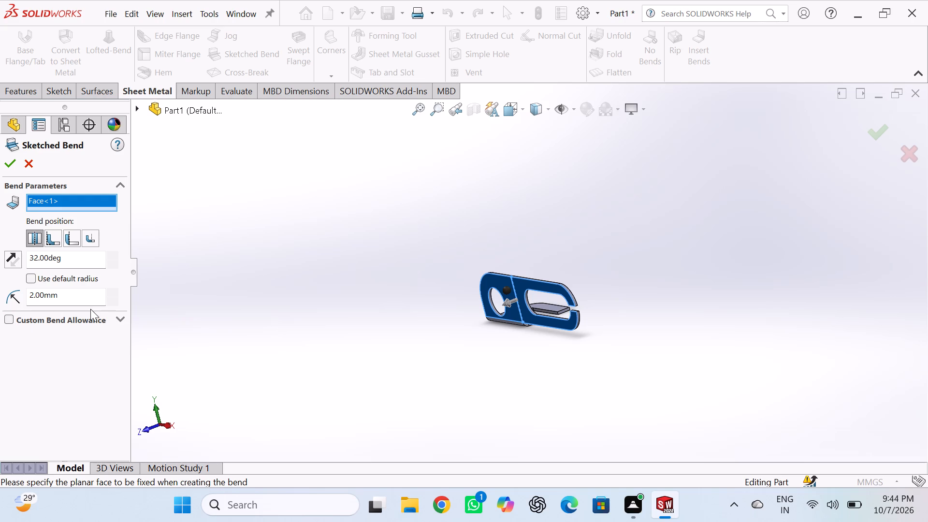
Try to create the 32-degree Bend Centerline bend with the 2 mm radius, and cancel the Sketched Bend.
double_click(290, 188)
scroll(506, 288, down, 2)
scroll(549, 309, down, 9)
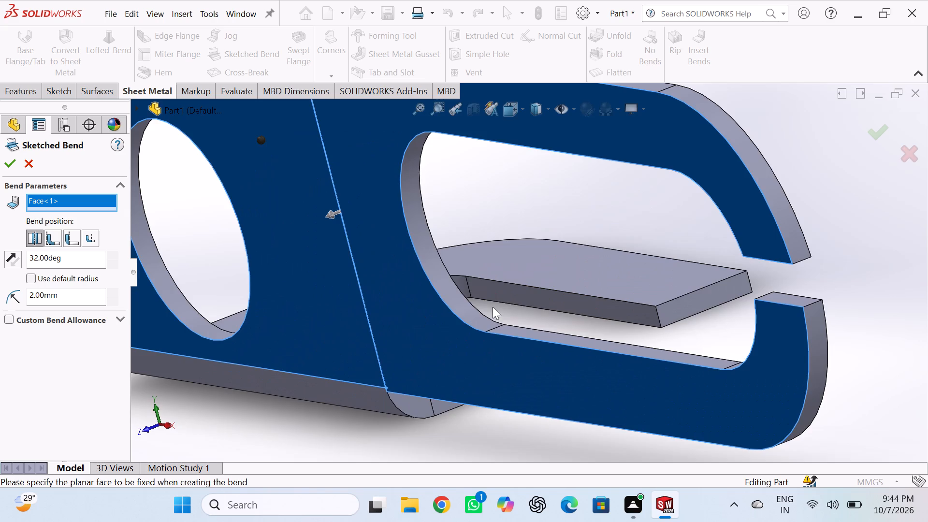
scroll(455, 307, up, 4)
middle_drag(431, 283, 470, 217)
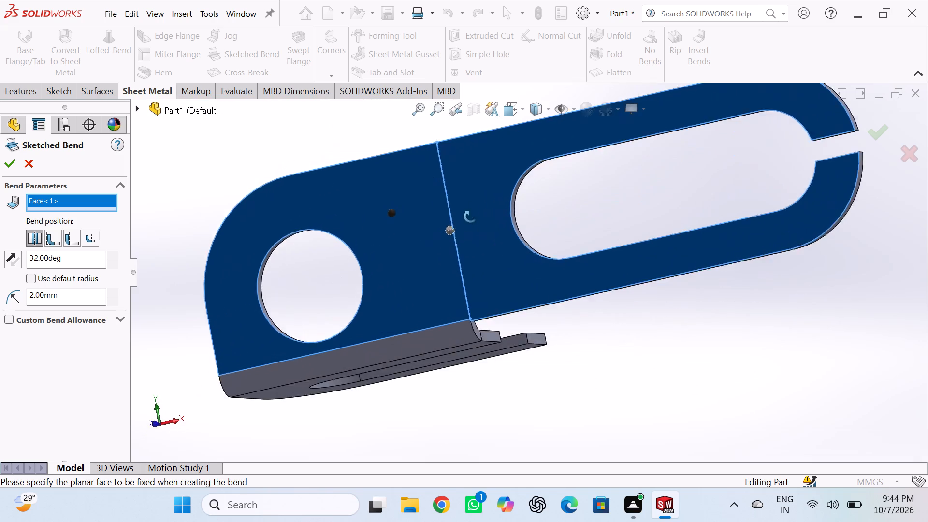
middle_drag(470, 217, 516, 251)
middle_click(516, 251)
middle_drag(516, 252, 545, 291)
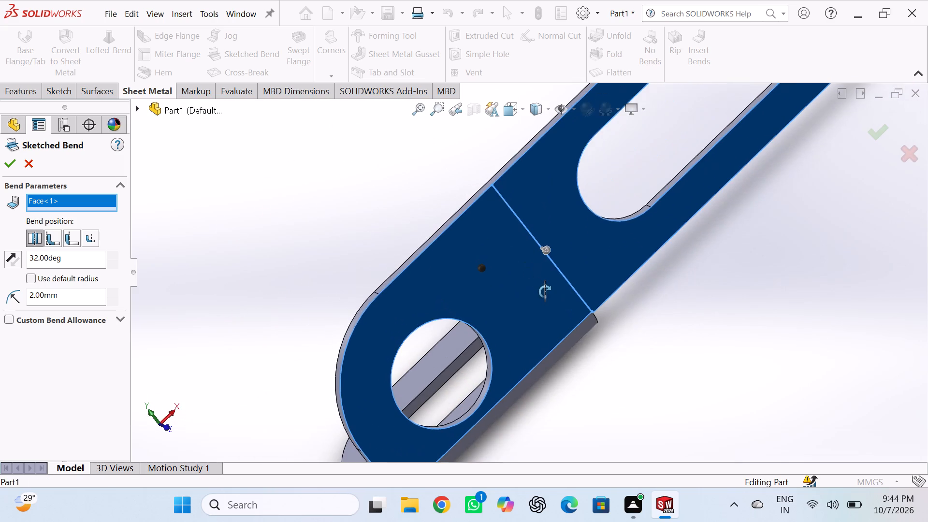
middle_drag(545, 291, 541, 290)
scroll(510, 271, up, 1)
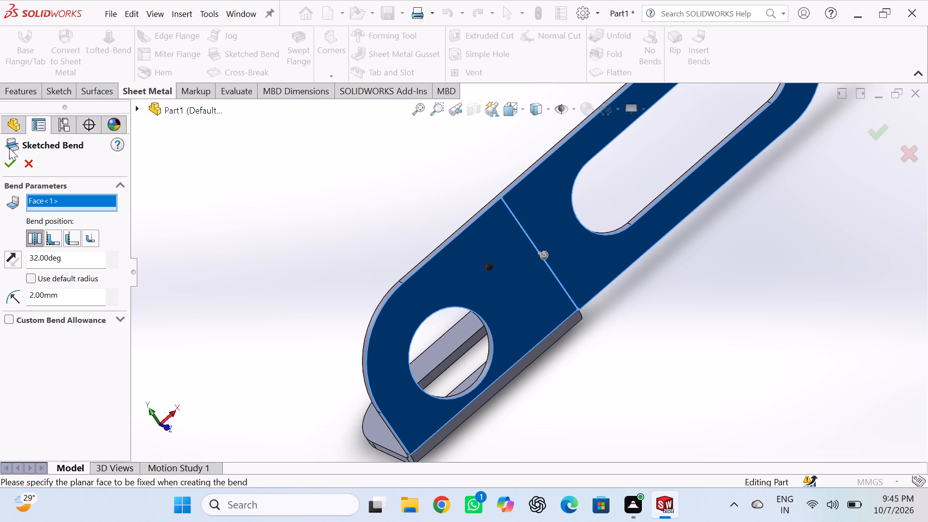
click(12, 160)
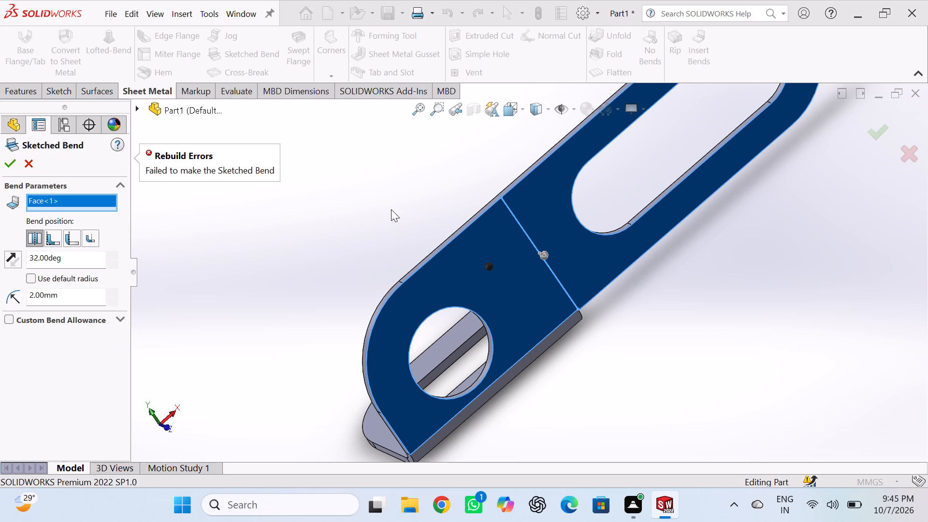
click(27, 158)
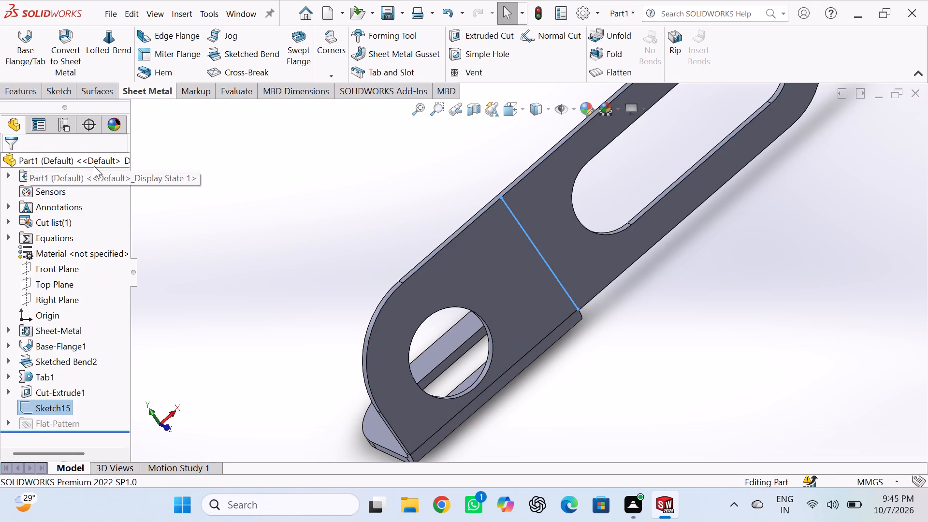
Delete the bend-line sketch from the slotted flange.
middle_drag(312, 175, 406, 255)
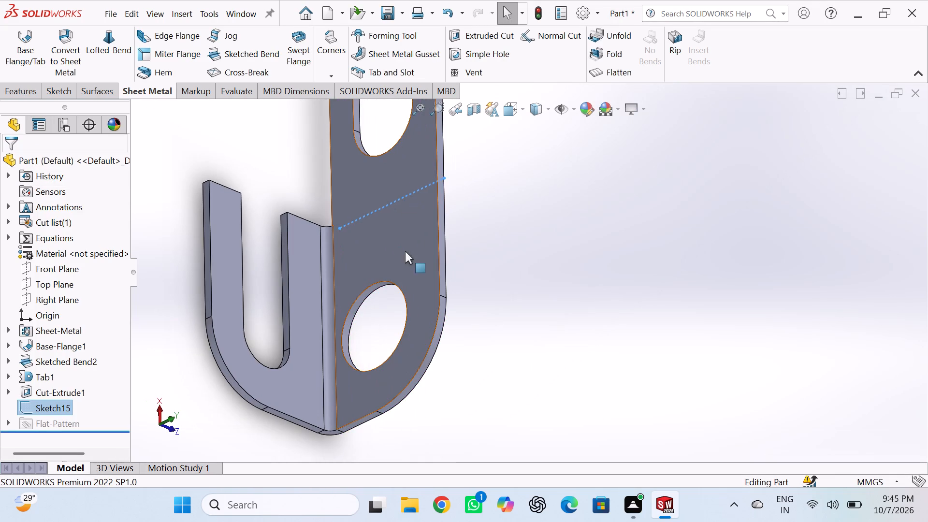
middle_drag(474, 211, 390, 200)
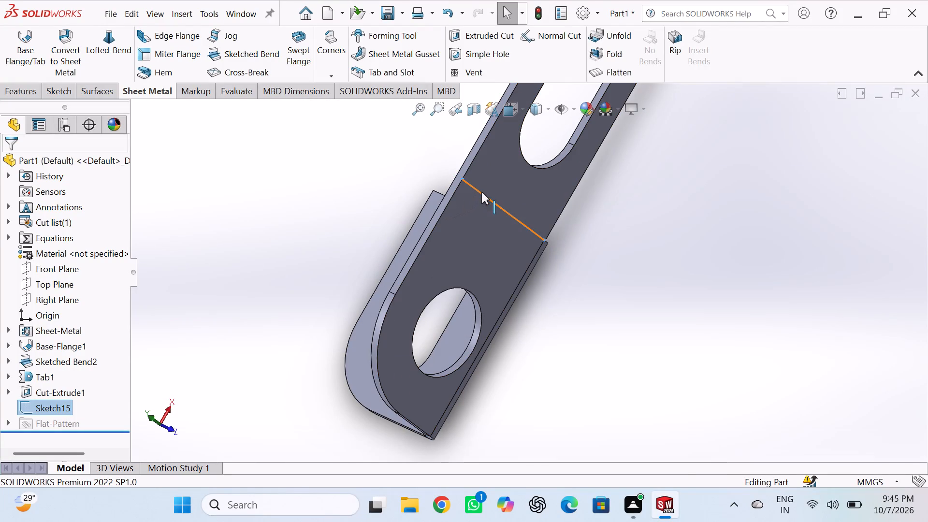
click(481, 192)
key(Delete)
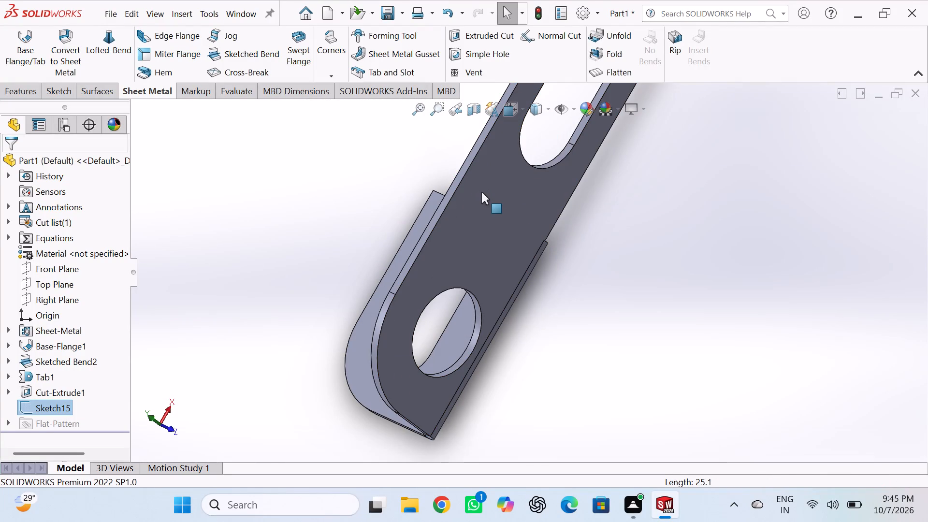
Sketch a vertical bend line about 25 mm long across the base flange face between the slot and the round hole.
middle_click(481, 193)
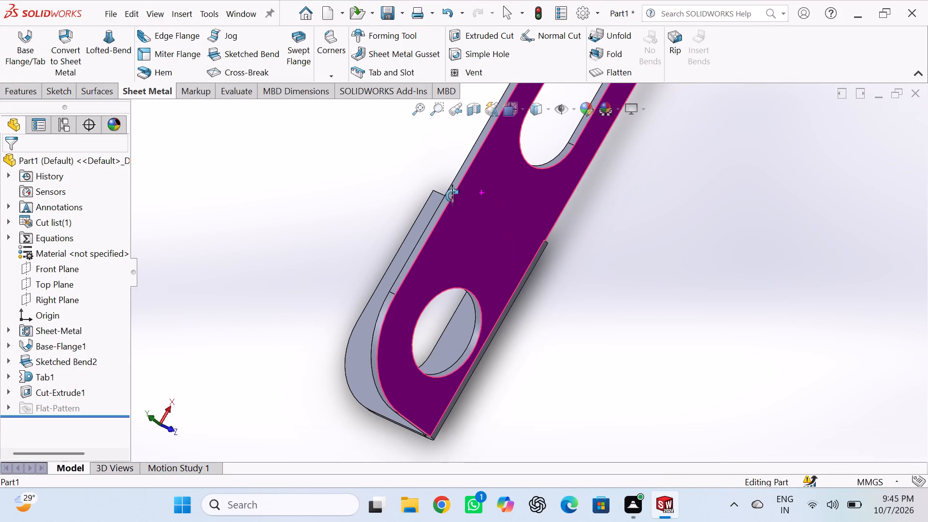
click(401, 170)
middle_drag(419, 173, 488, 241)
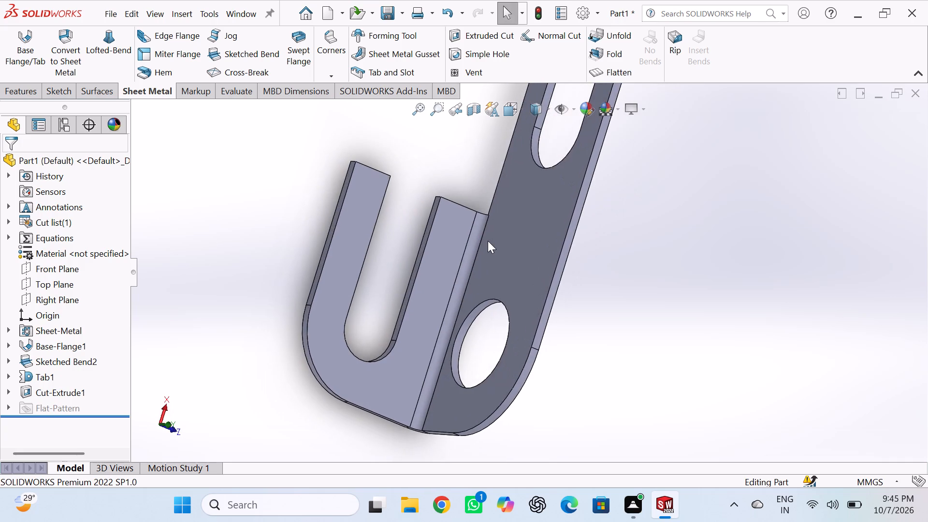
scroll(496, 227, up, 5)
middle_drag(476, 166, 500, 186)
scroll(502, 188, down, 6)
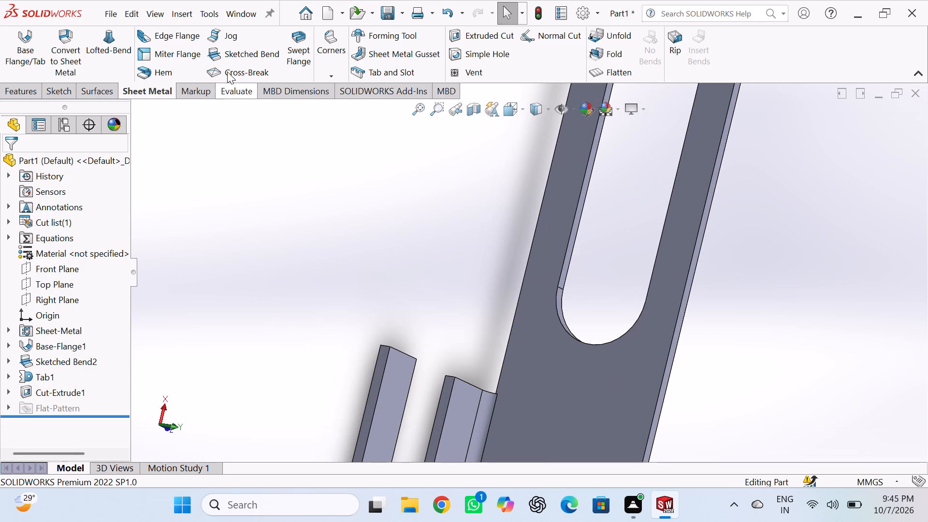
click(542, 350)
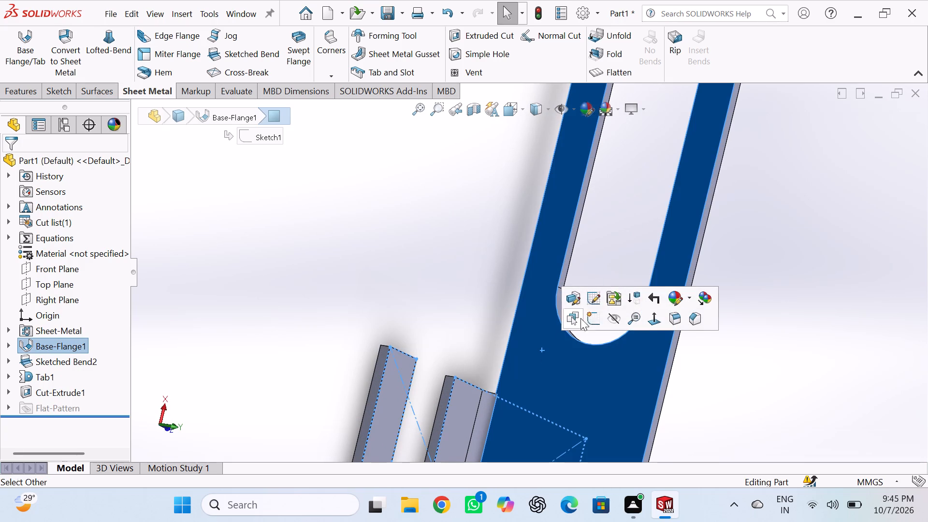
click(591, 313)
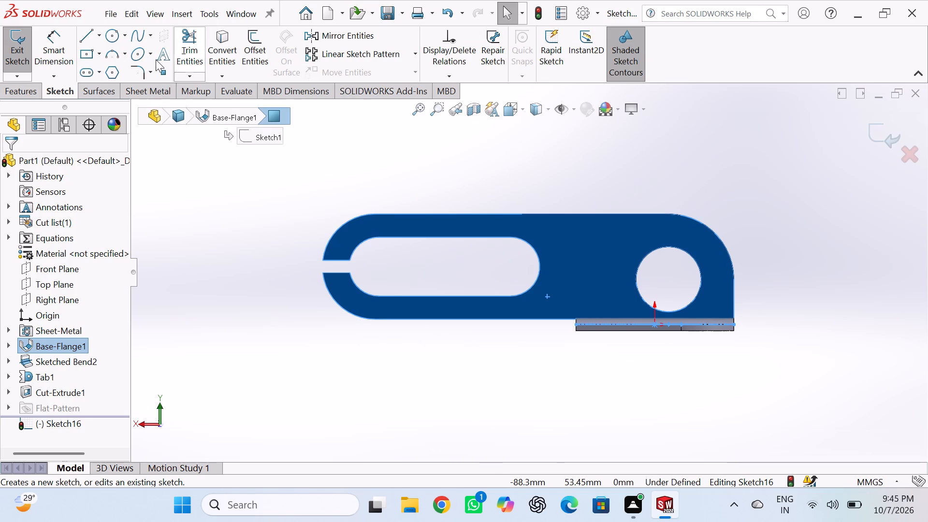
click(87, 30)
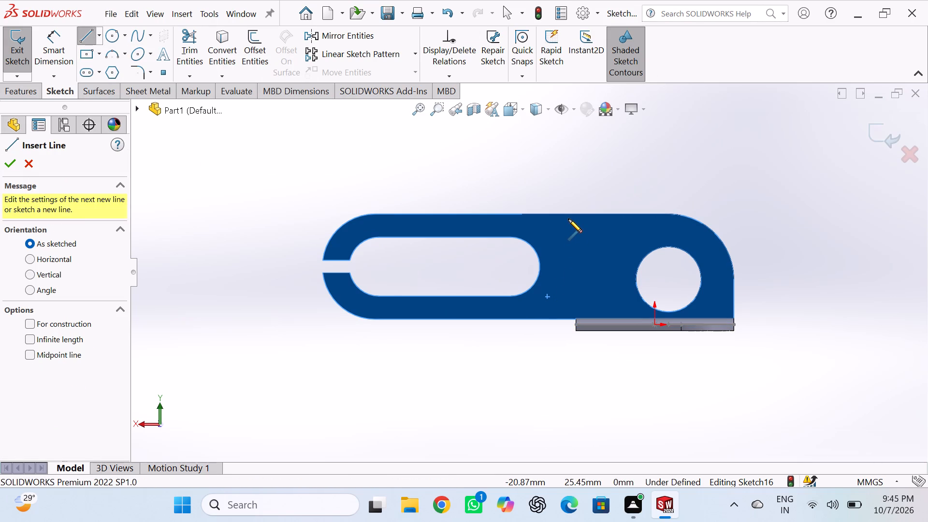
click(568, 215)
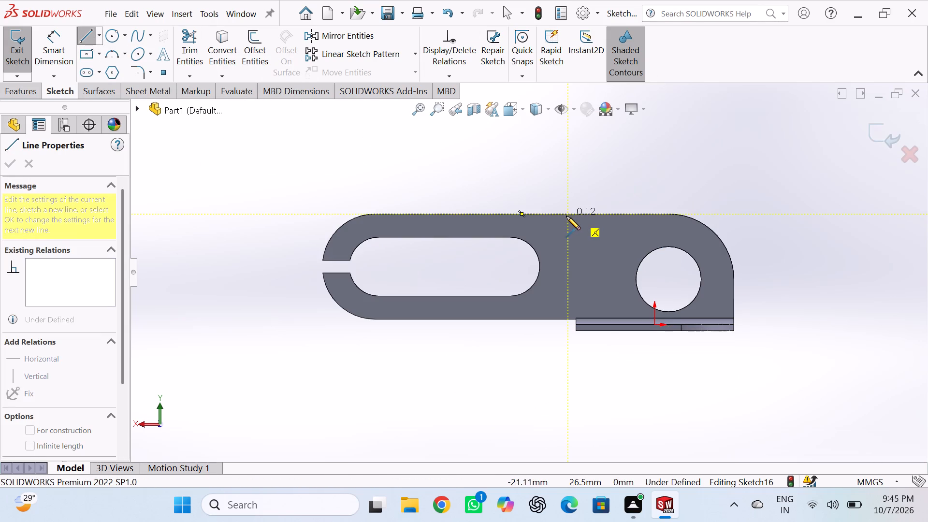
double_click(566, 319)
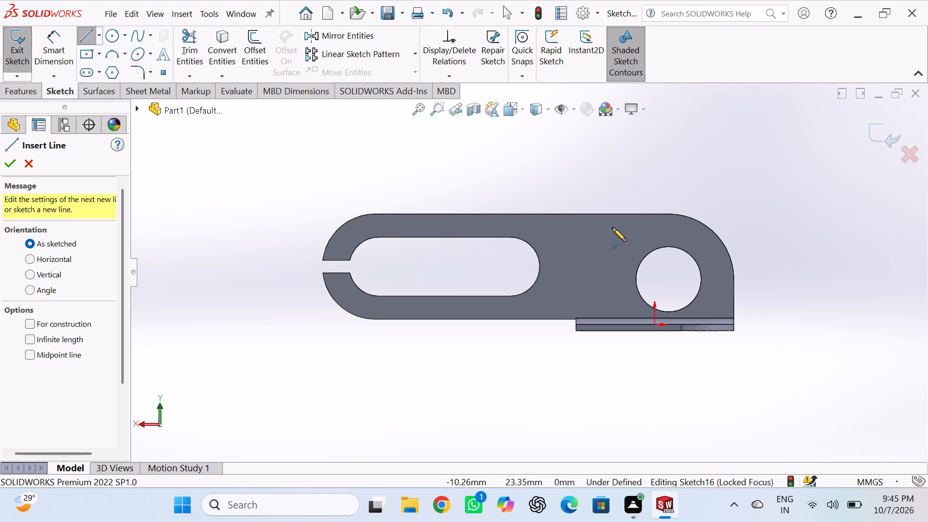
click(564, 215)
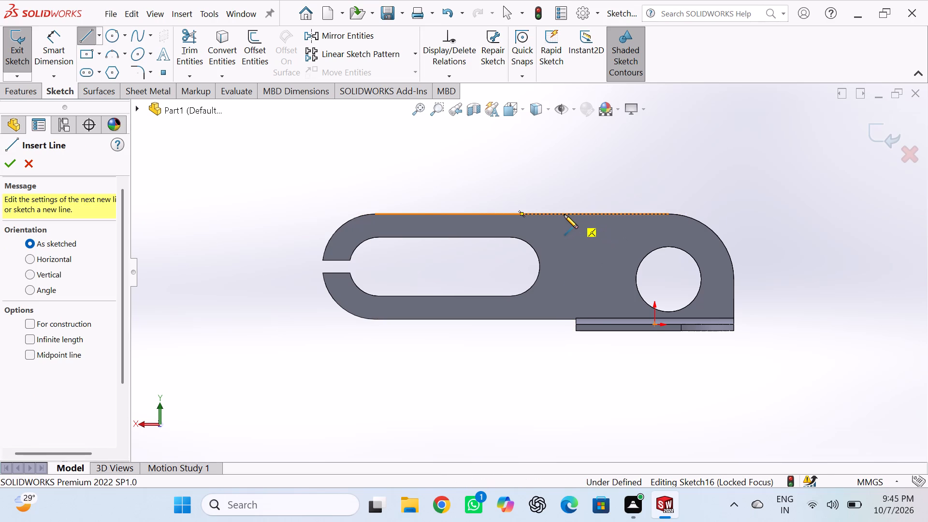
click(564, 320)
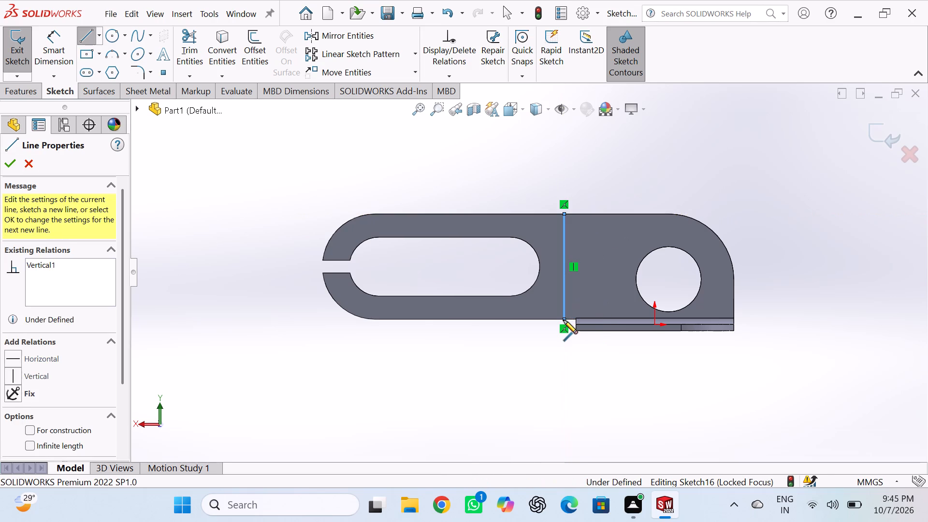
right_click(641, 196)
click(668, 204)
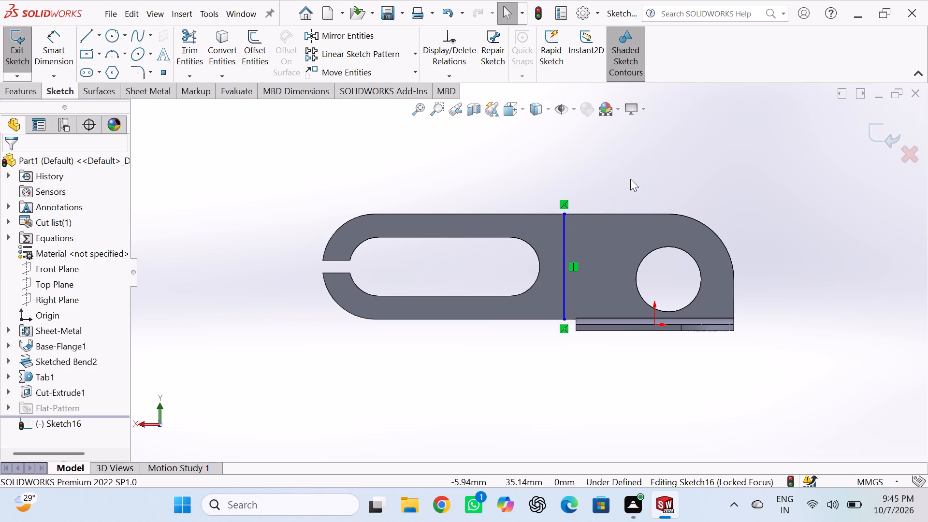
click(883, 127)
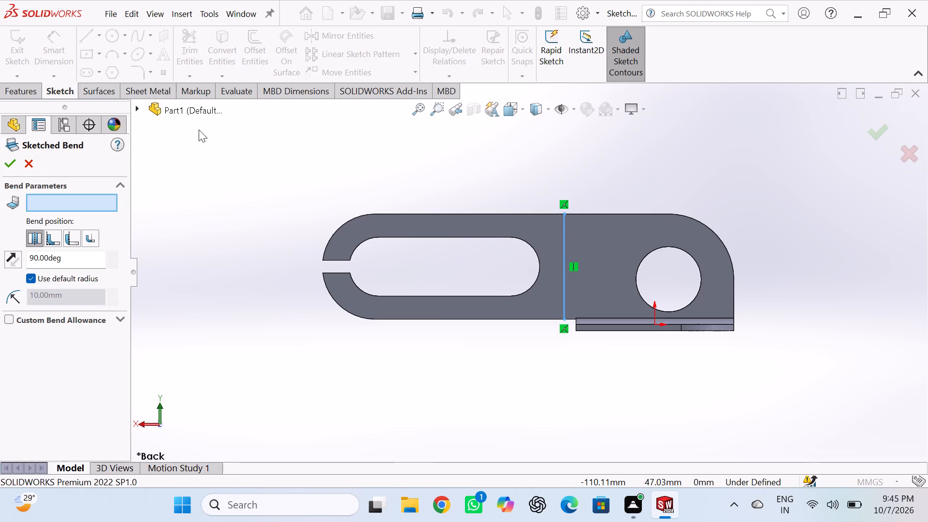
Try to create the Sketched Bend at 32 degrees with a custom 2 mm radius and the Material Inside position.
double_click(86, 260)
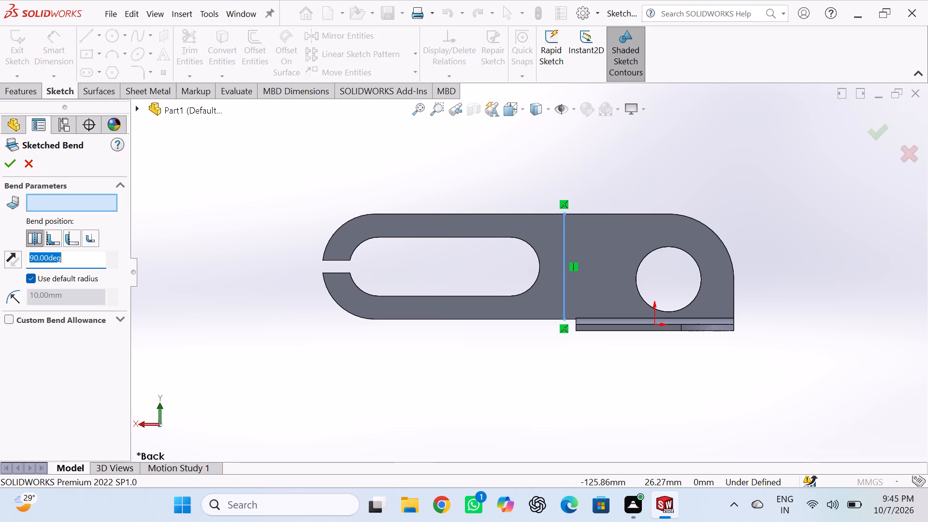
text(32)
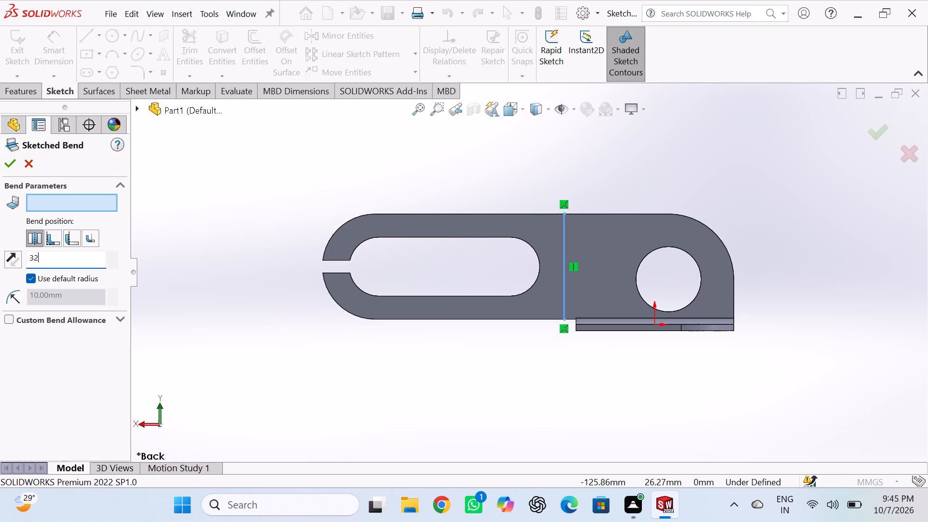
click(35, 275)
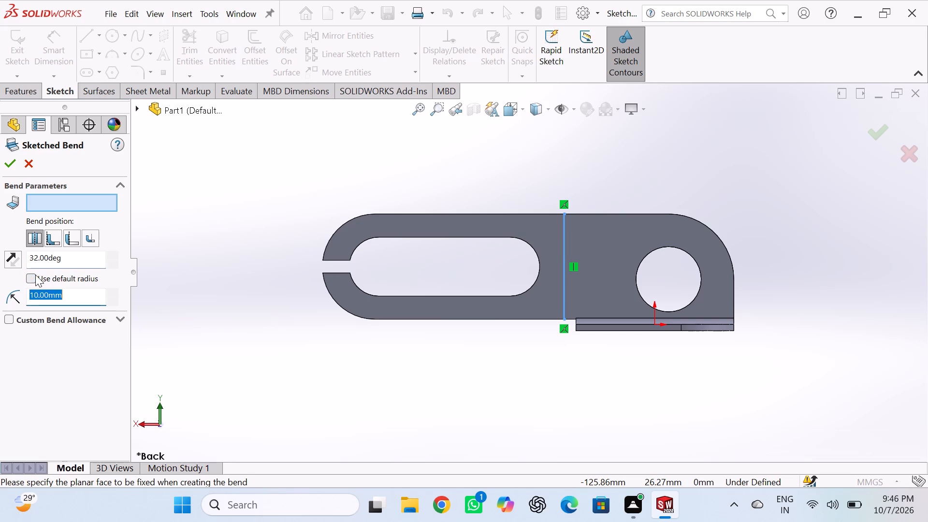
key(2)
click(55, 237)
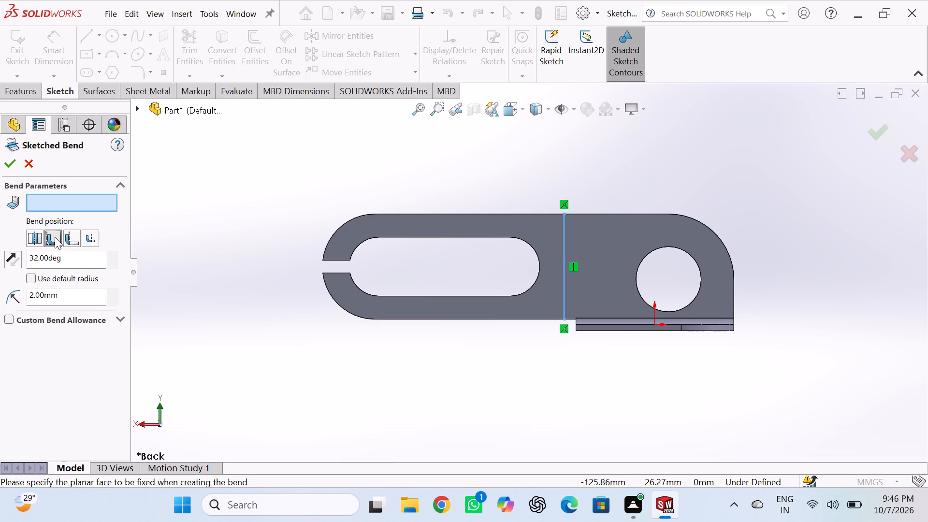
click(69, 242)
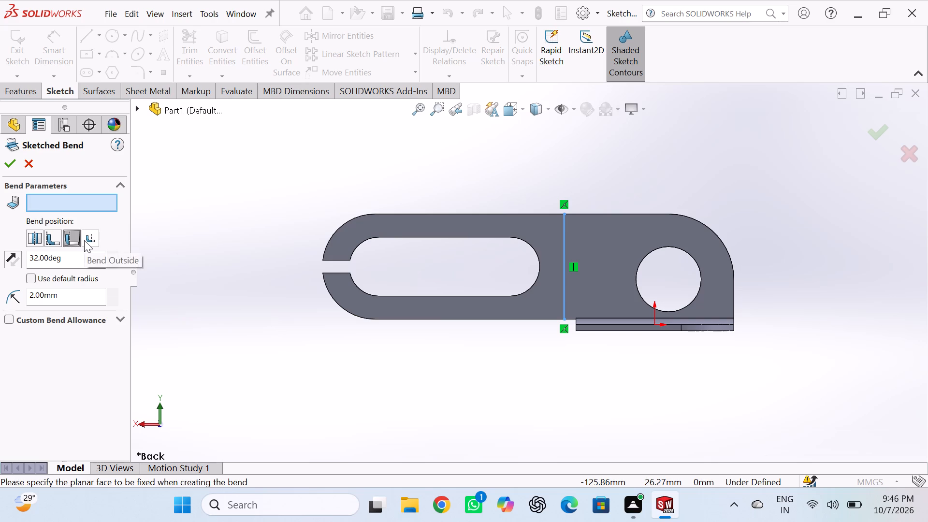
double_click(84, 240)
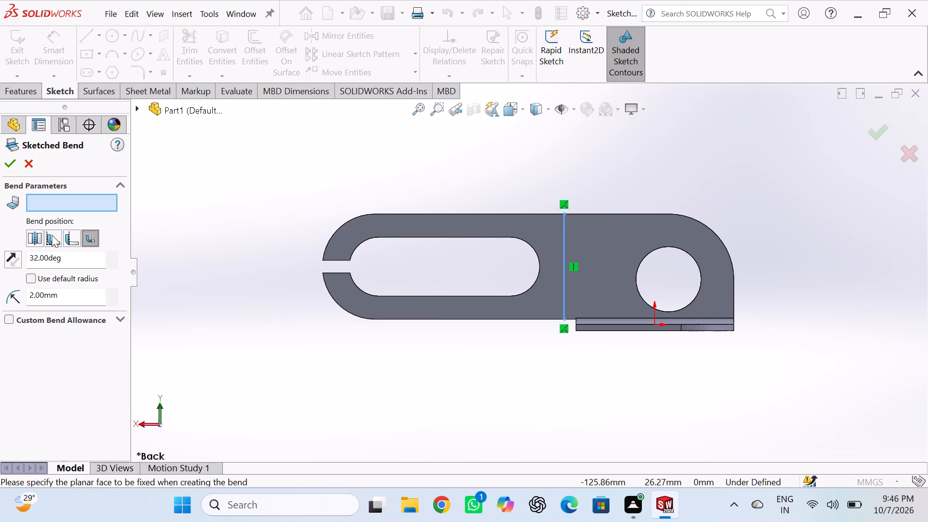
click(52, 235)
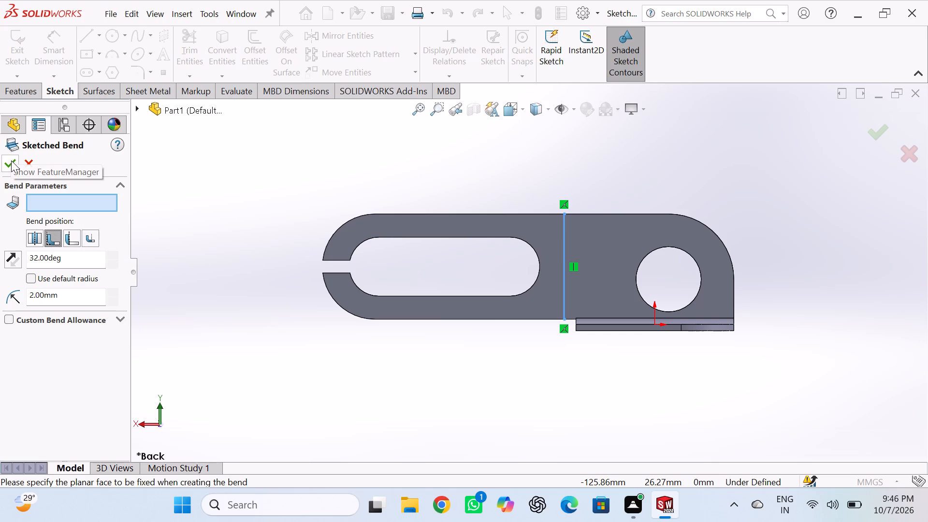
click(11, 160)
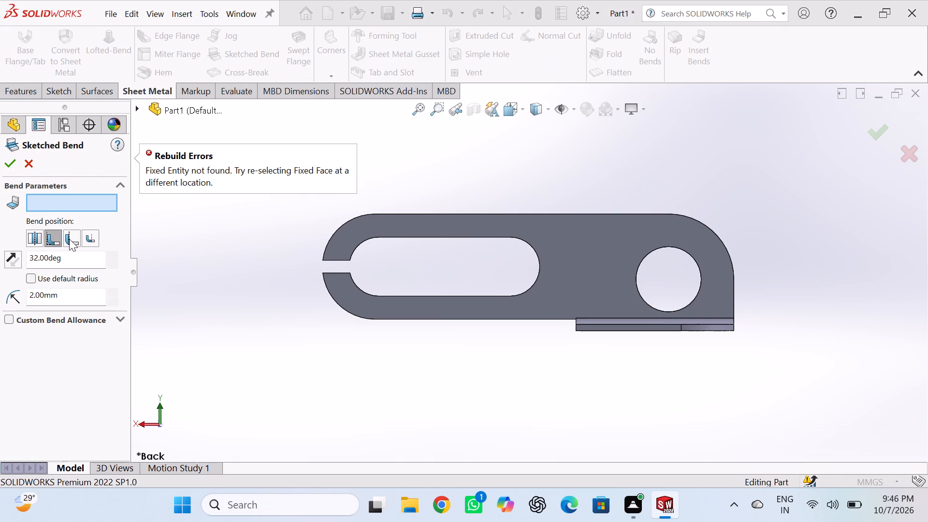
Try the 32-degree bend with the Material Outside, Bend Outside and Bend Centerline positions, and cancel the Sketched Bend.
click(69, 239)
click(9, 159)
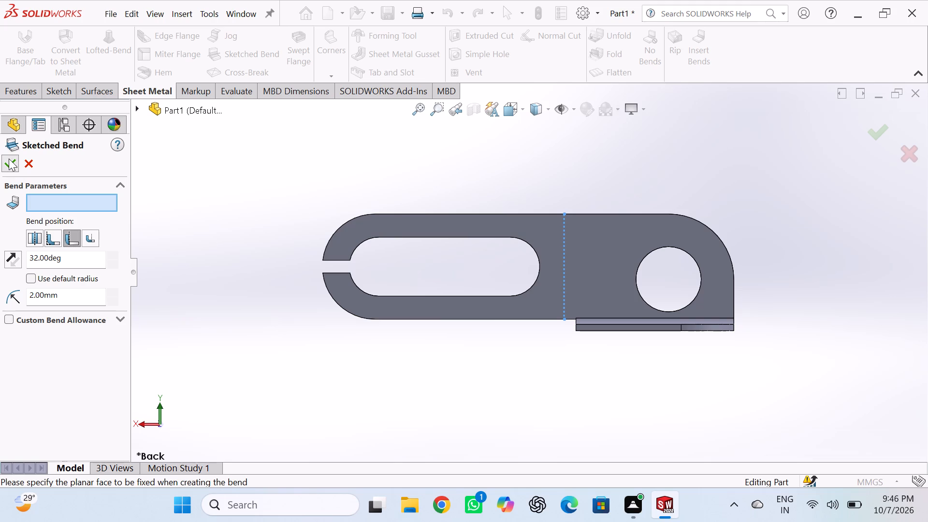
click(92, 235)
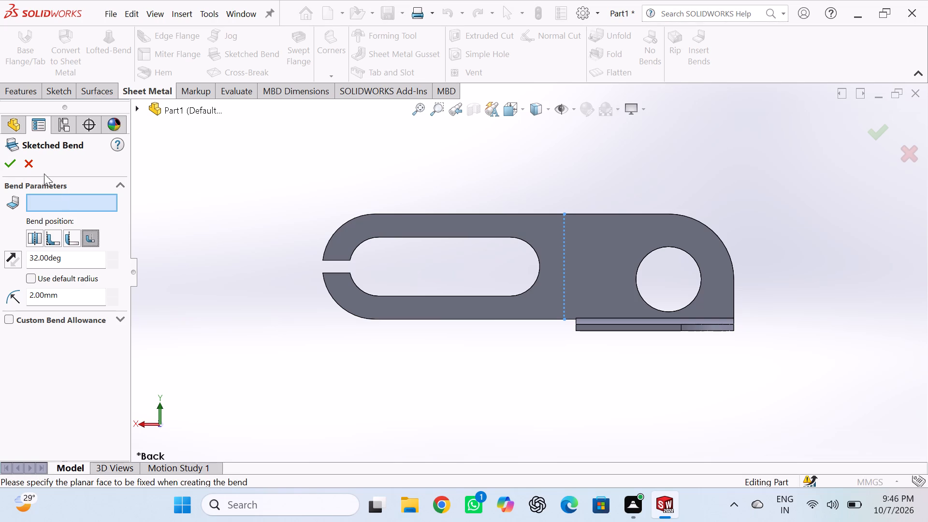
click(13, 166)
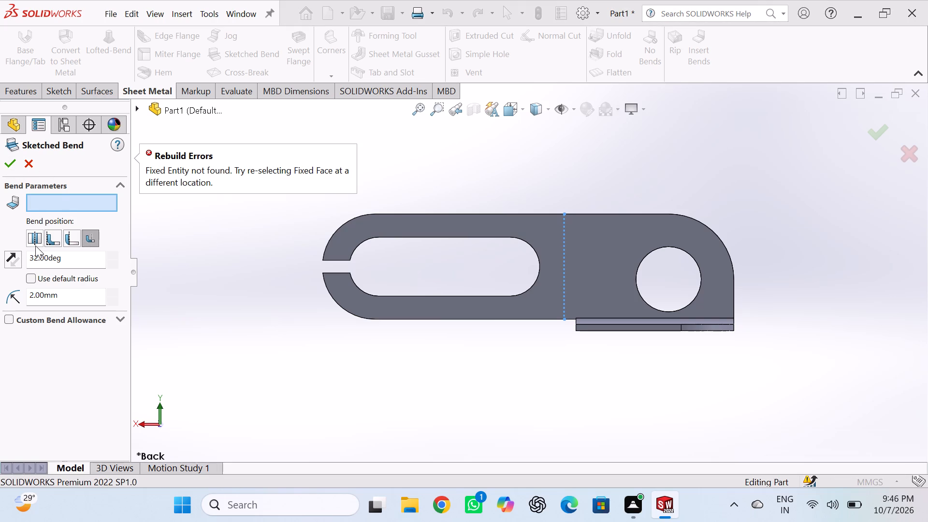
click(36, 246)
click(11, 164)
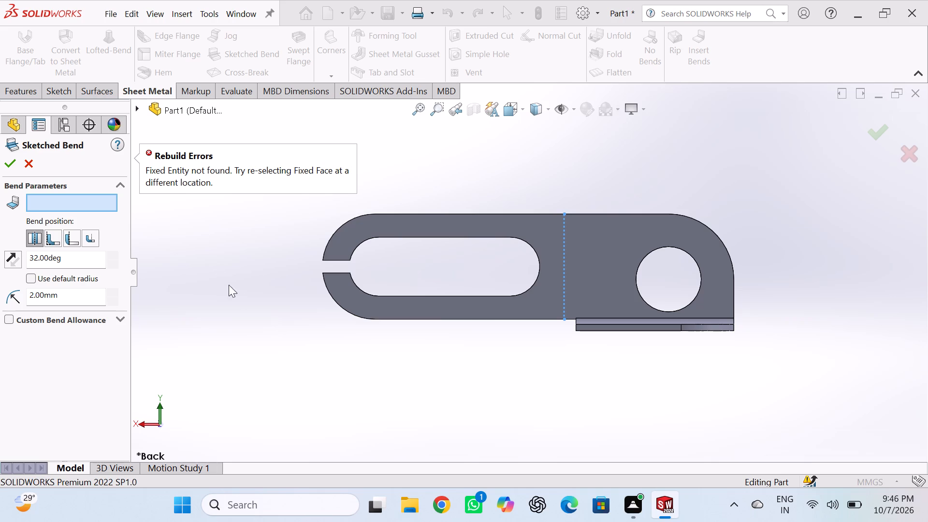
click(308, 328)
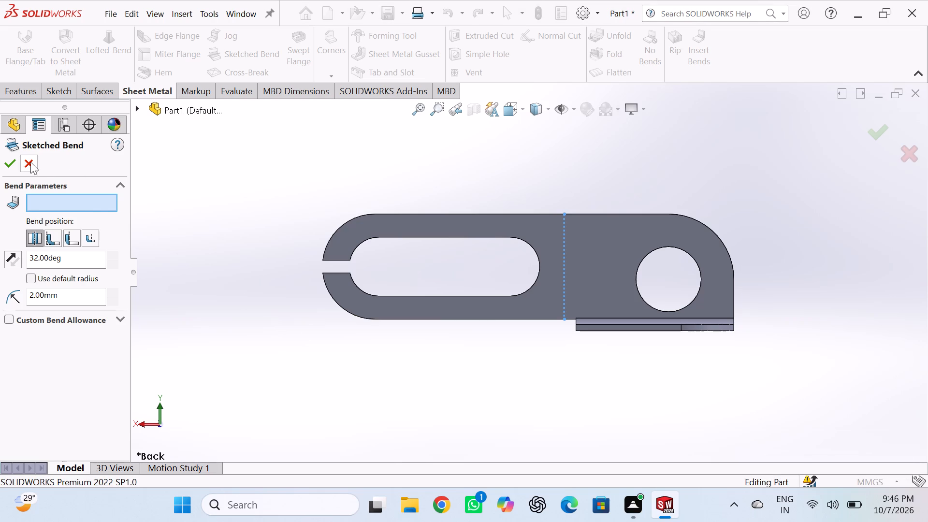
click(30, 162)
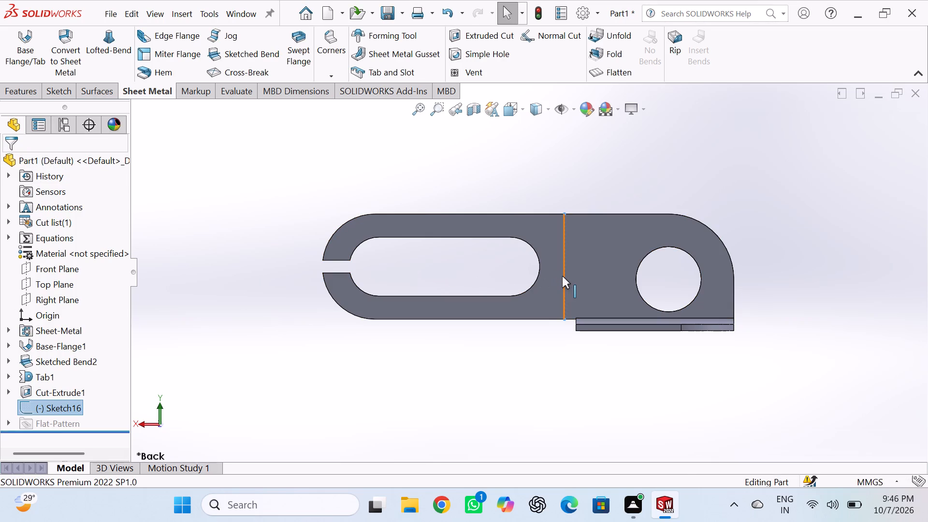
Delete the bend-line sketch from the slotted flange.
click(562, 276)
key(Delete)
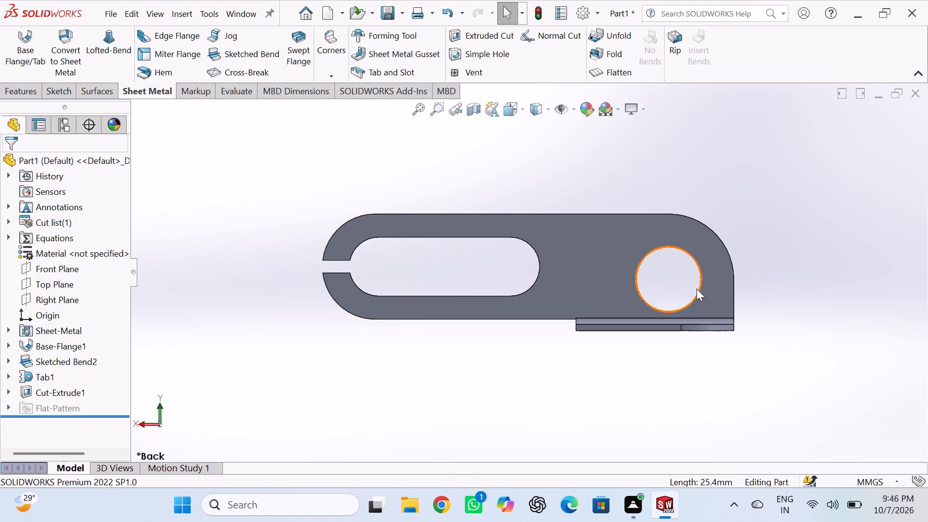
Sketch a vertical bend line about 25 mm long between hole and slot on the flange's opposite face, and finish the sketch.
middle_drag(731, 290, 551, 318)
click(485, 274)
click(536, 241)
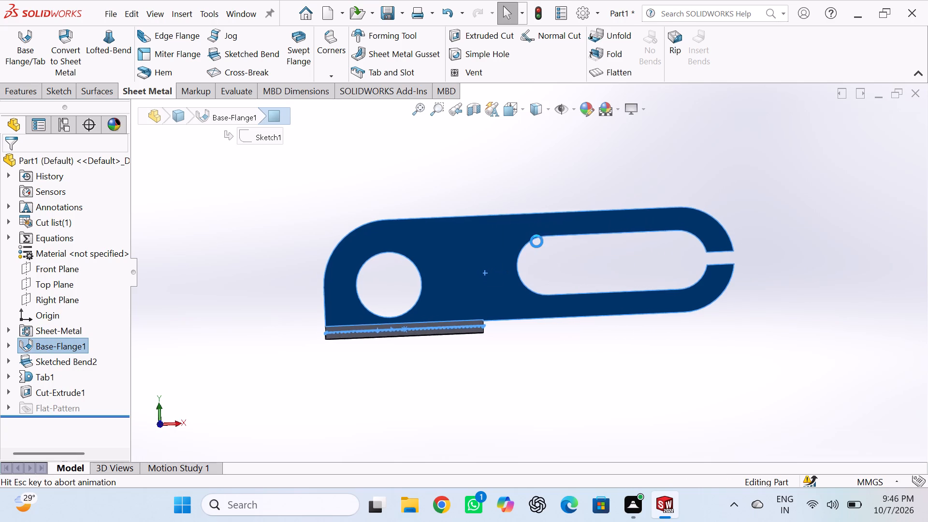
click(536, 187)
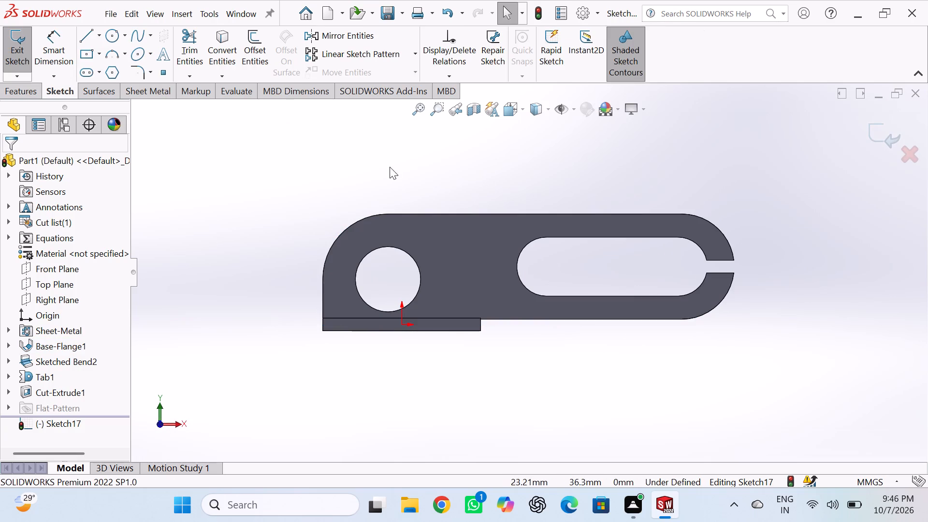
click(88, 39)
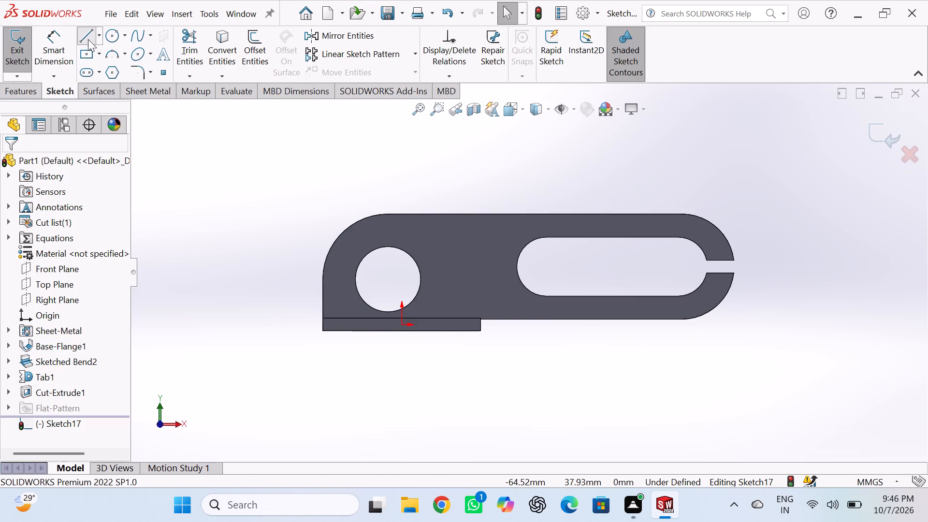
click(497, 319)
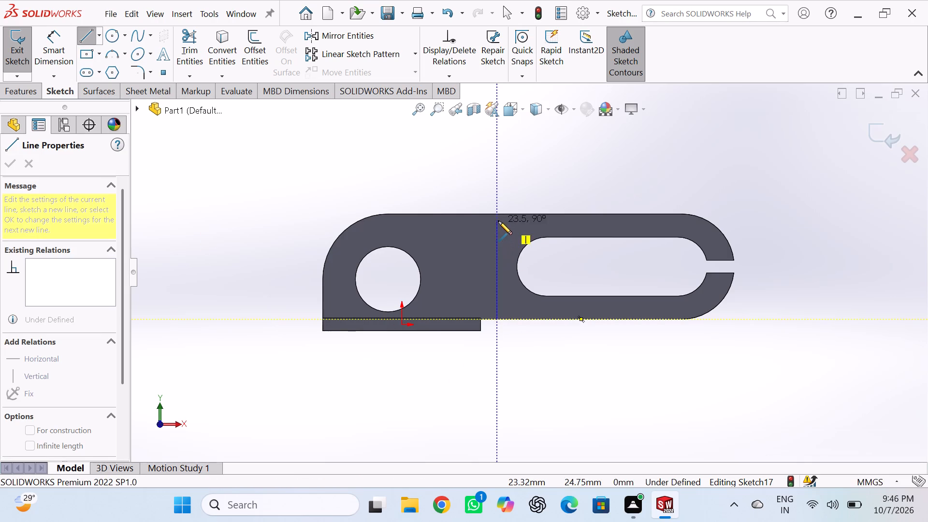
click(498, 214)
right_click(522, 186)
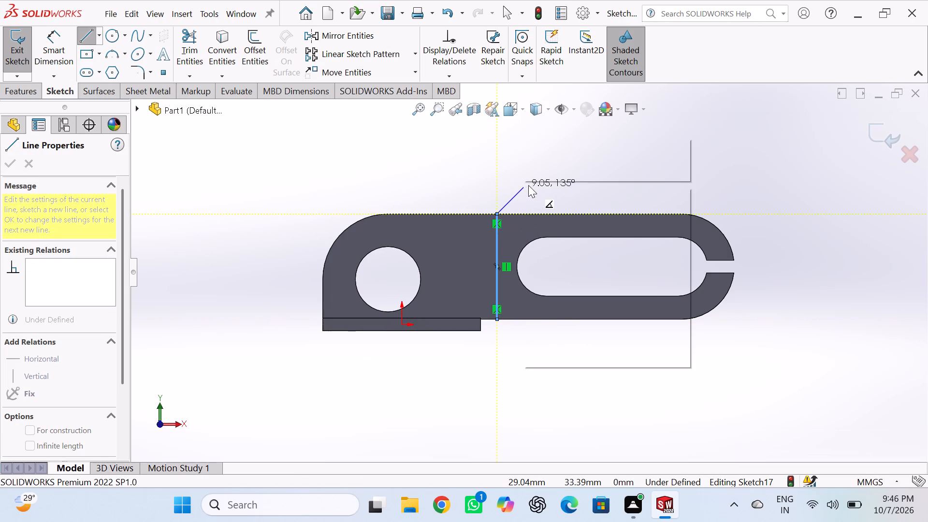
click(547, 194)
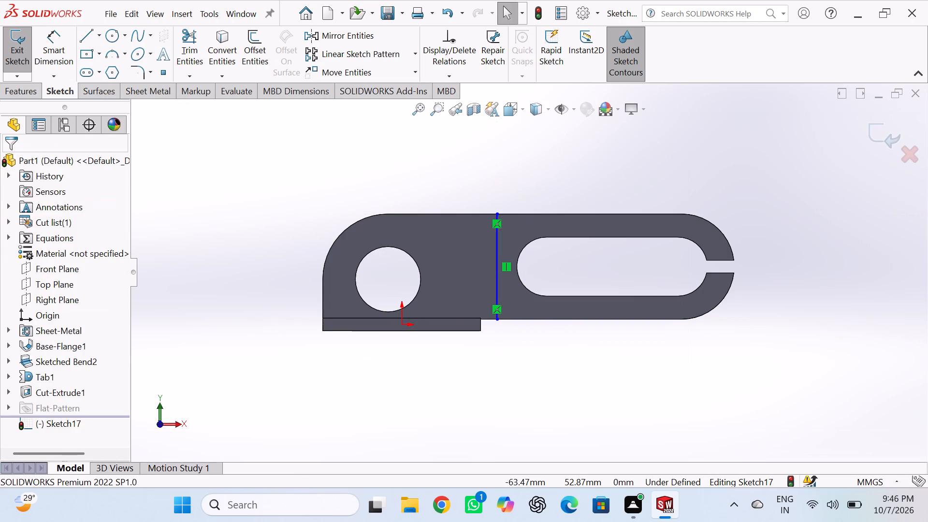
click(883, 134)
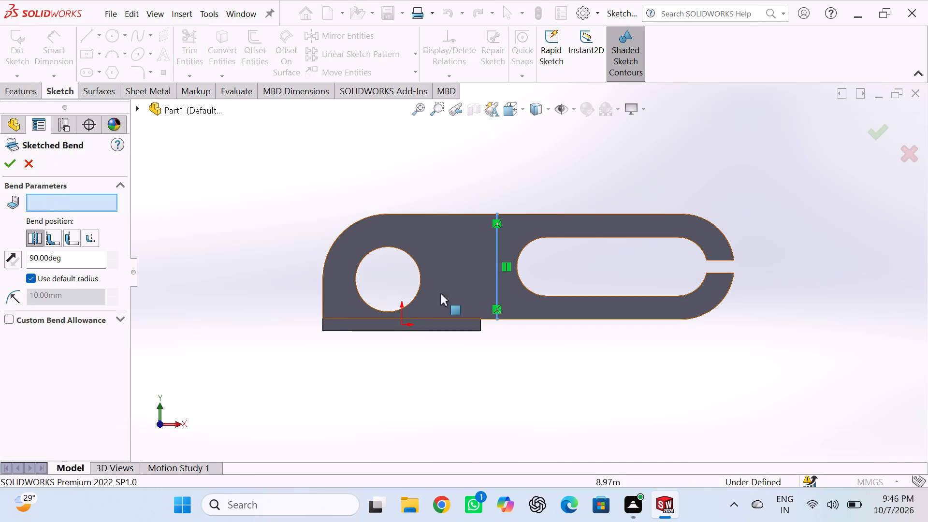
Create a 32-degree Sketched Bend with a custom 2 mm radius and Bend Centerline position, keeping the hole side of the flange fixed.
click(453, 285)
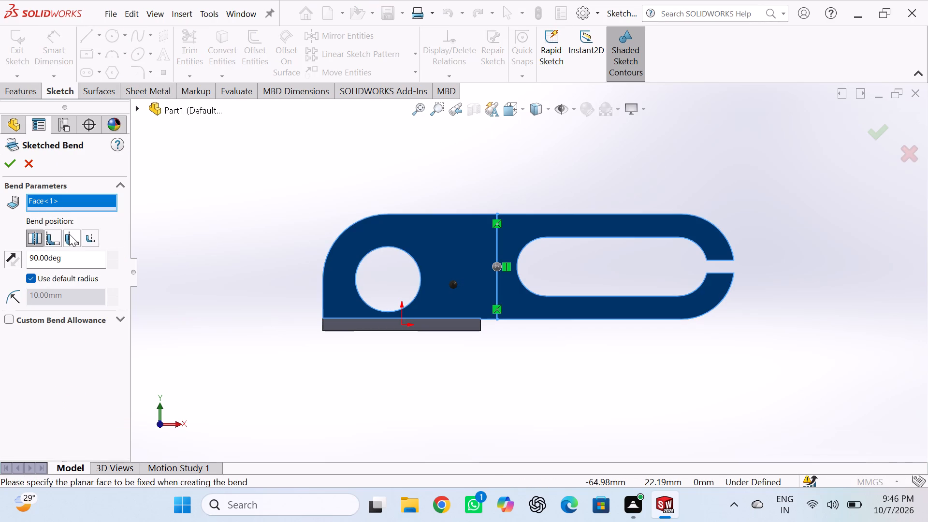
double_click(72, 266)
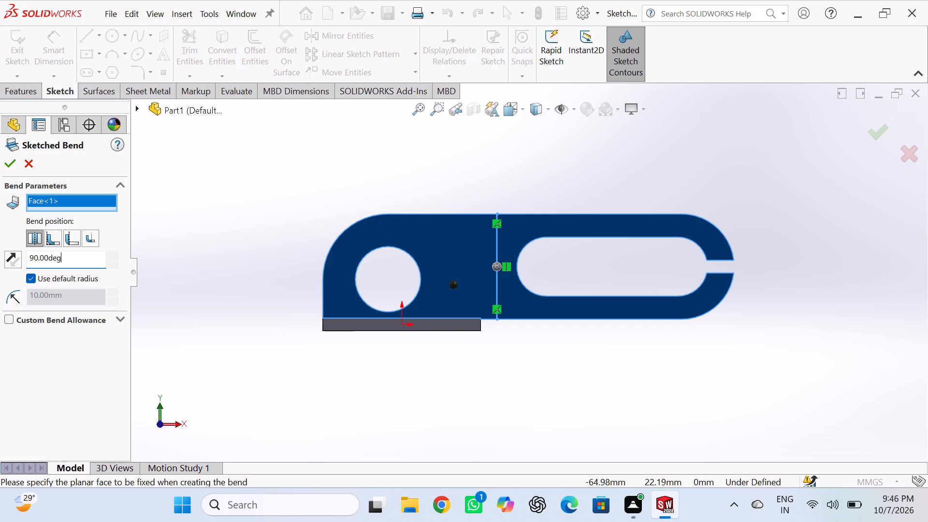
text(32)
click(29, 273)
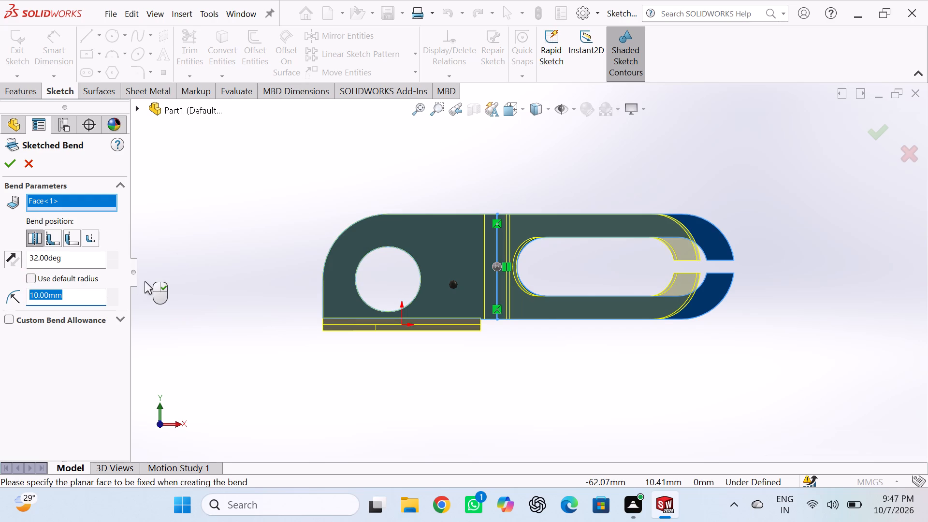
key(2)
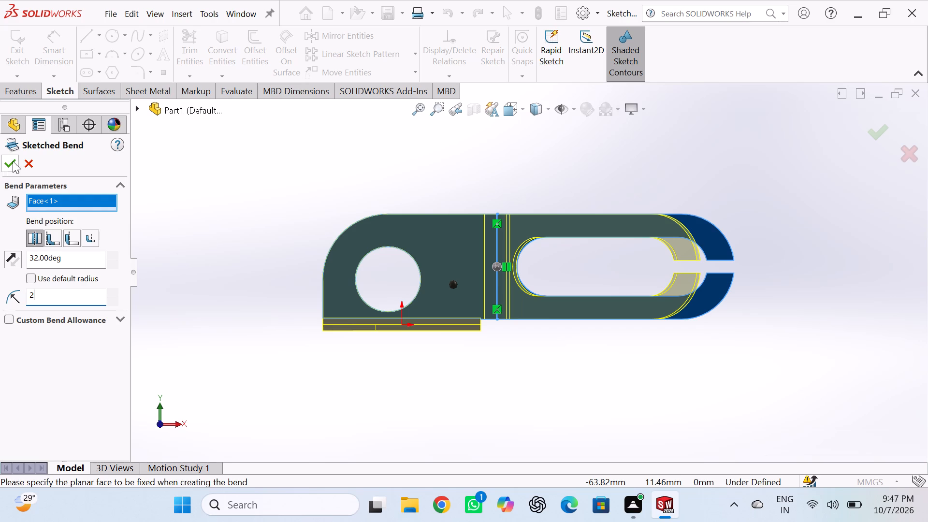
click(13, 161)
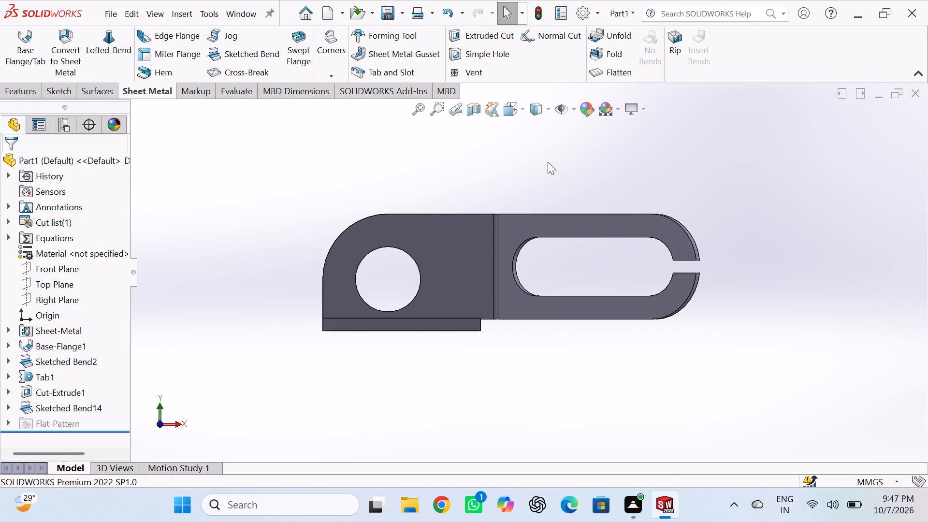
Apply the Plain White scene and turn on the Cartoon display effect for the bracket.
middle_drag(548, 161, 407, 288)
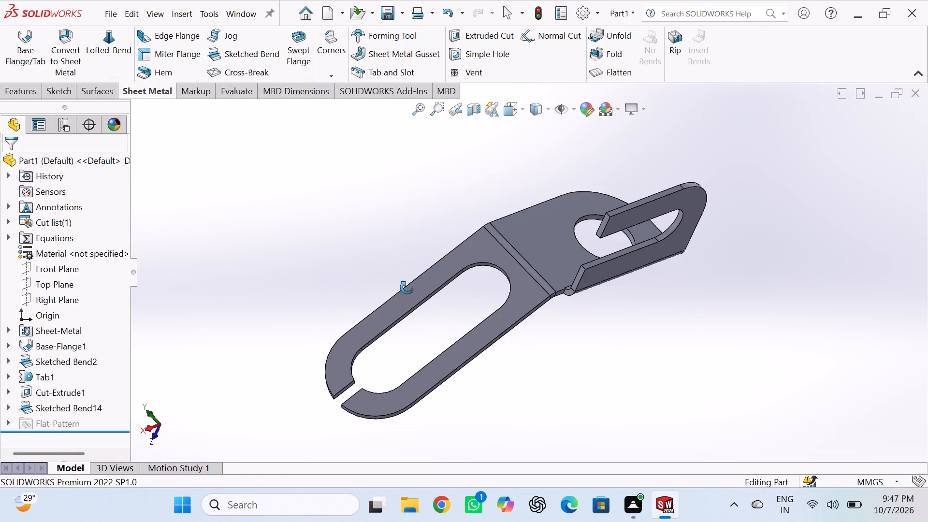
middle_drag(407, 288, 378, 273)
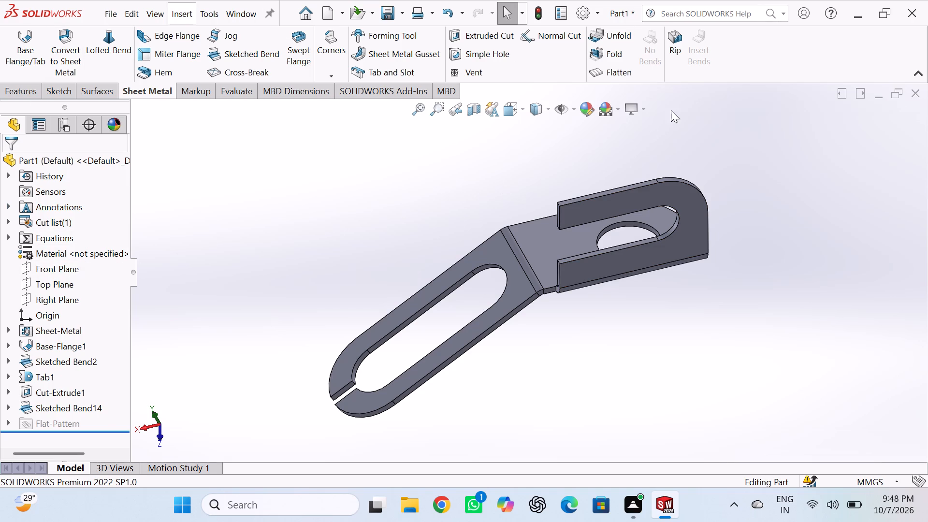
click(618, 113)
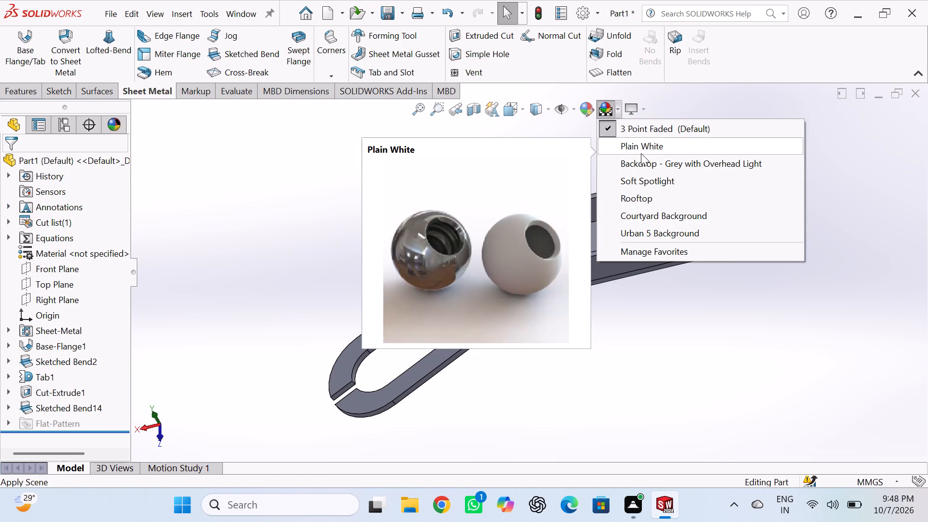
click(641, 153)
click(643, 105)
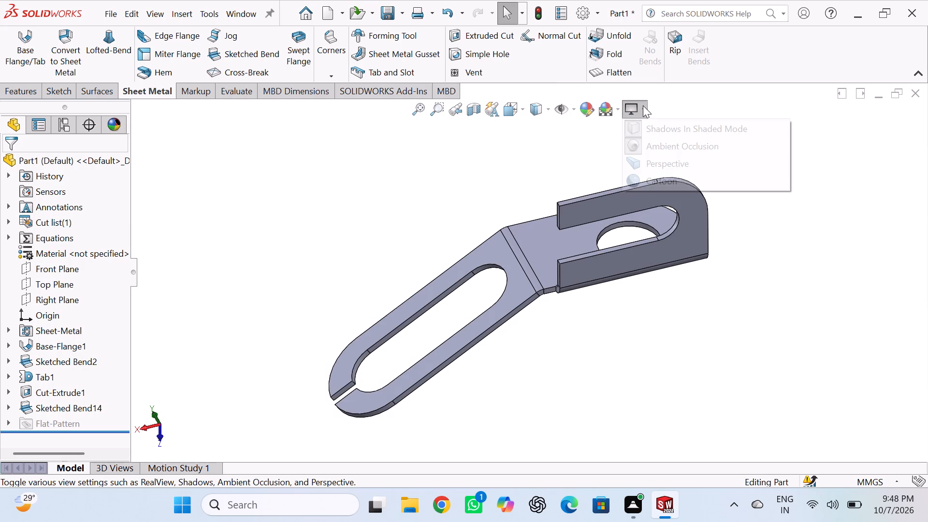
click(667, 185)
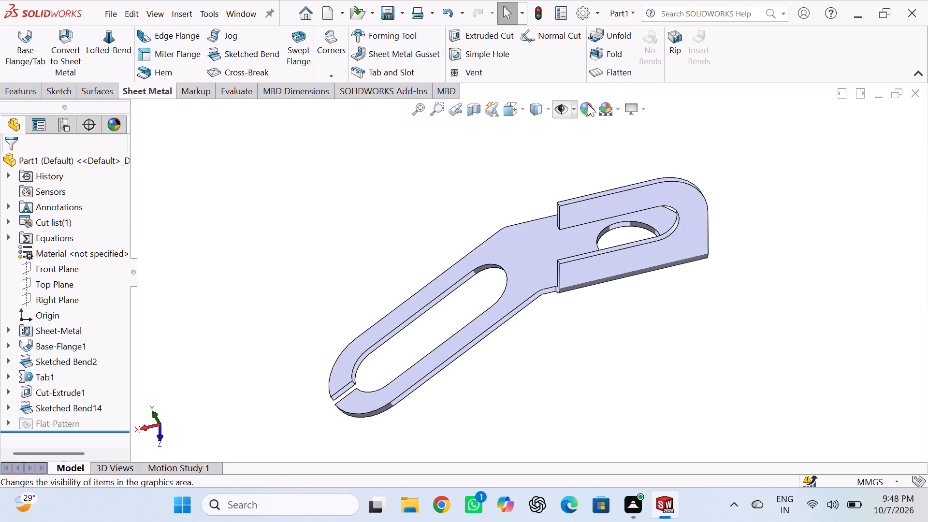
Color the whole part light cyan from the standard color swatches.
click(588, 104)
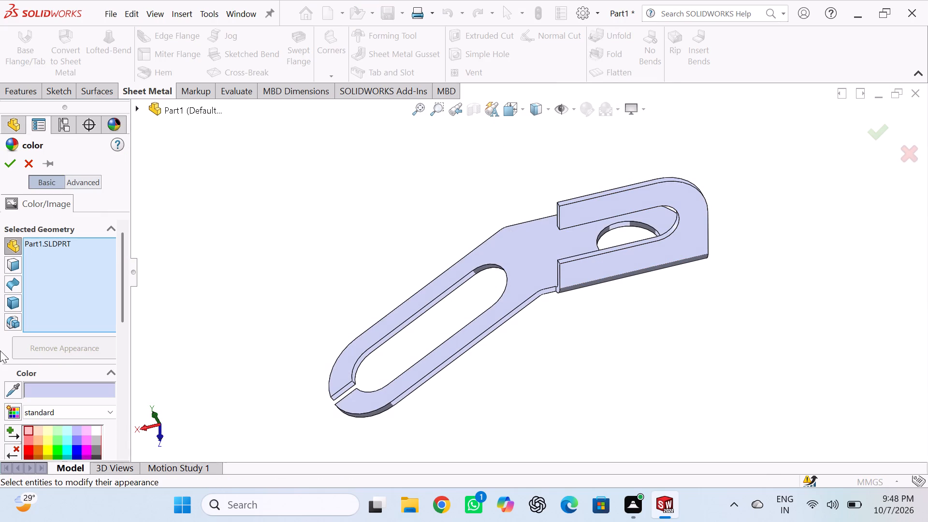
click(72, 437)
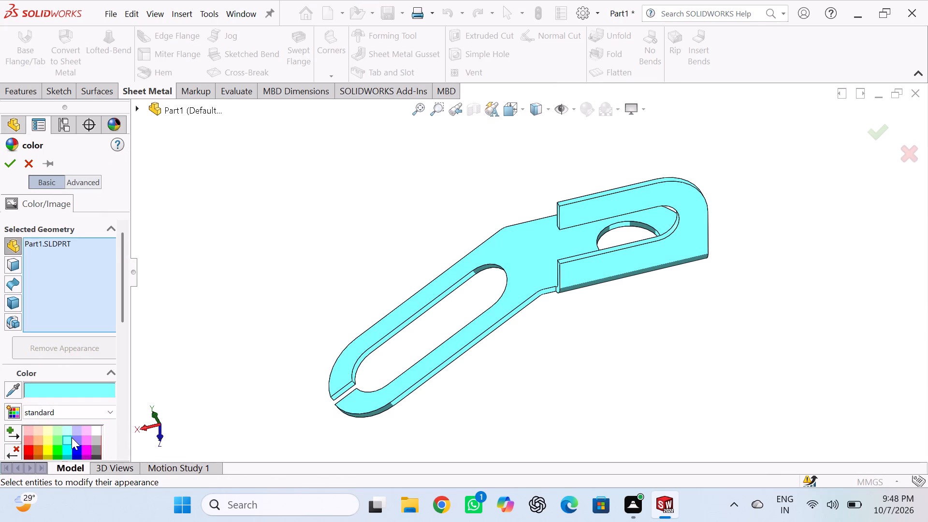
click(876, 127)
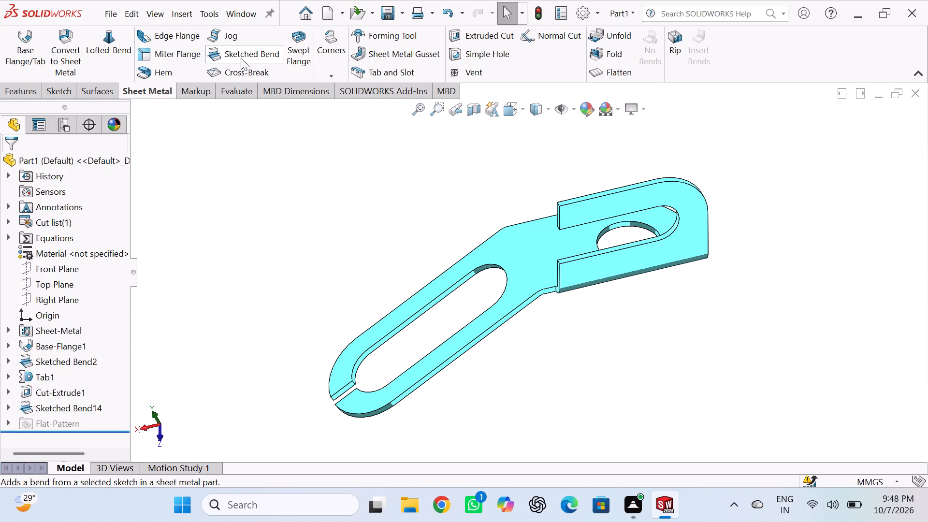
Save the part as "mounting clip" in the hydraulic cylinder folder.
key(ctrl+s)
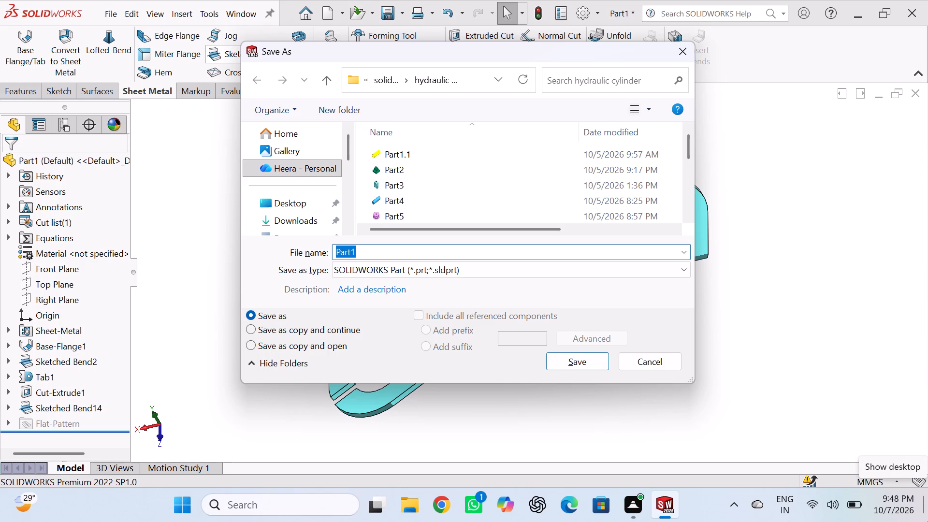
key(m)
text(ounting)
key(space)
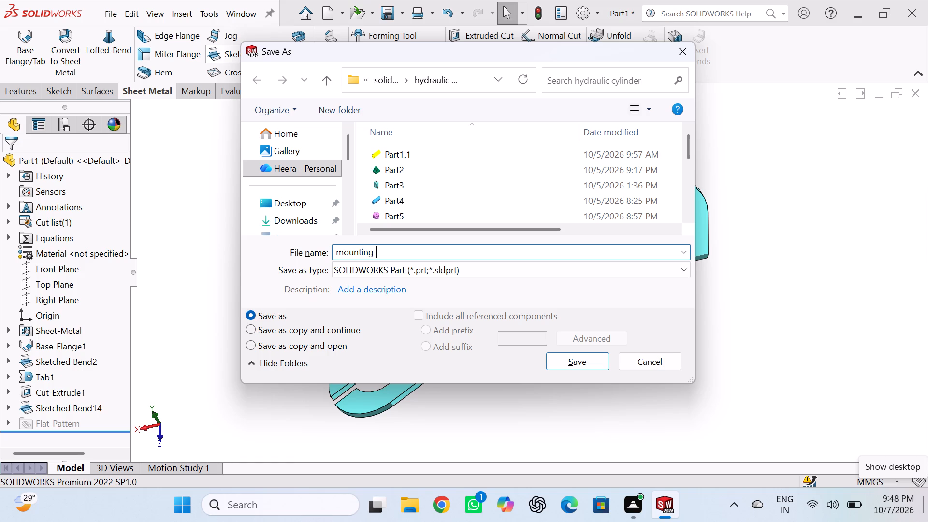
text(clip)
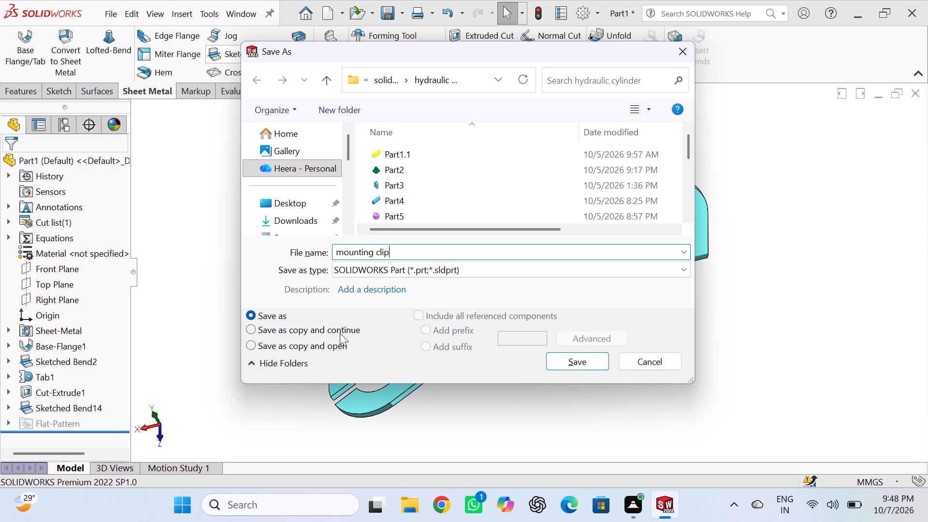
click(563, 355)
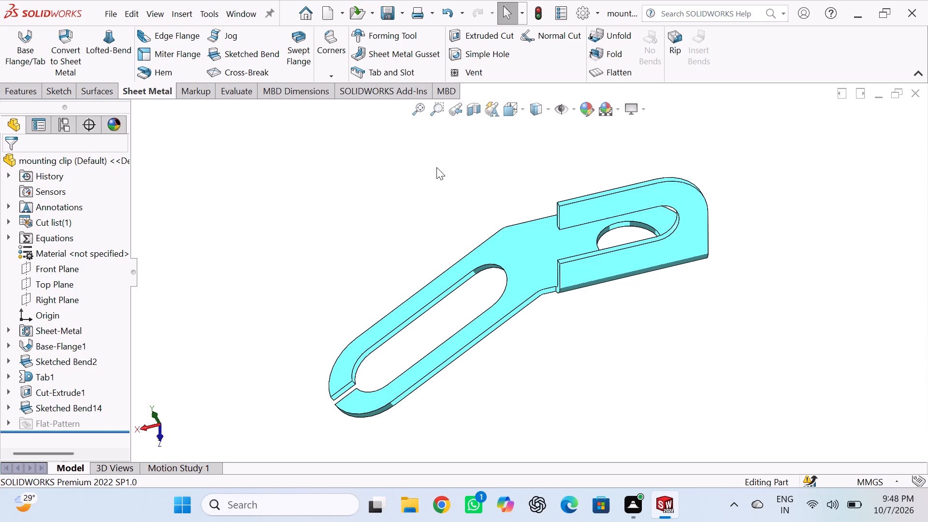
Create a new drawing document on a standard A0 (ISO) sheet with the sheet format displayed.
key(ctrl+n)
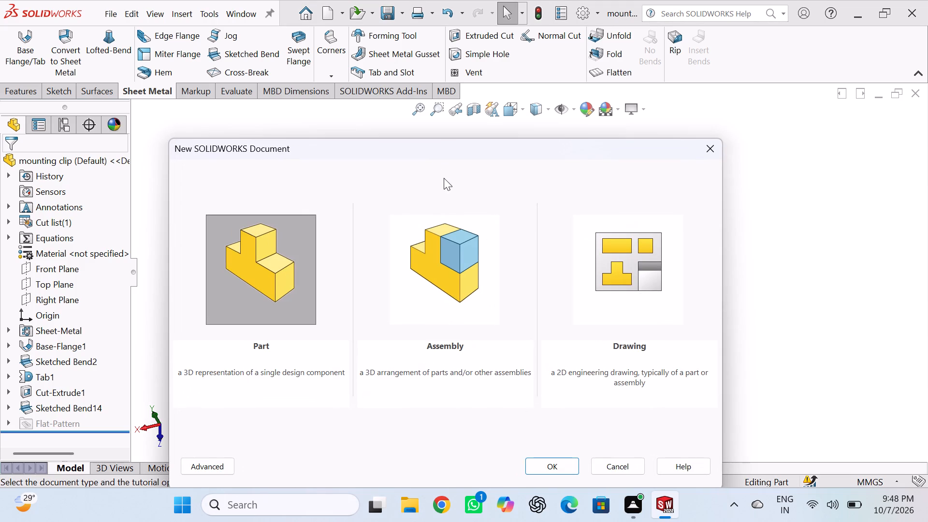
click(657, 282)
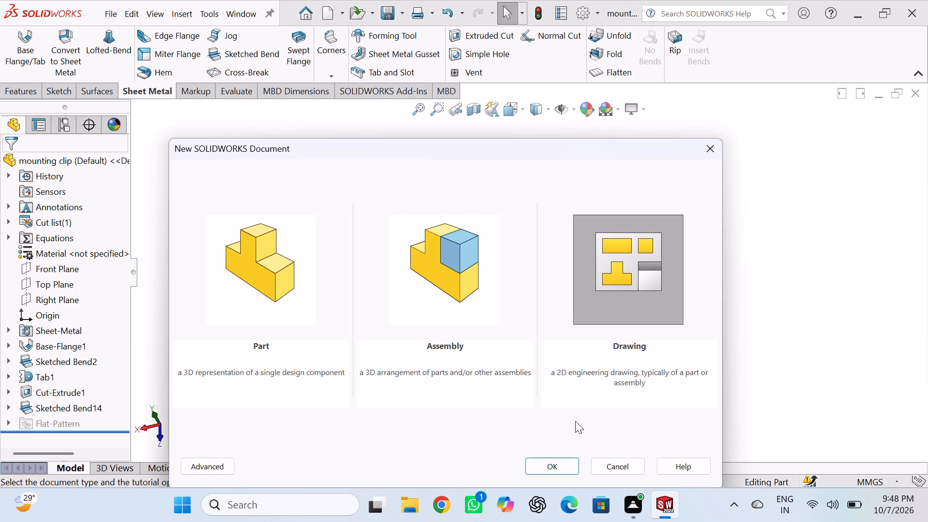
click(567, 465)
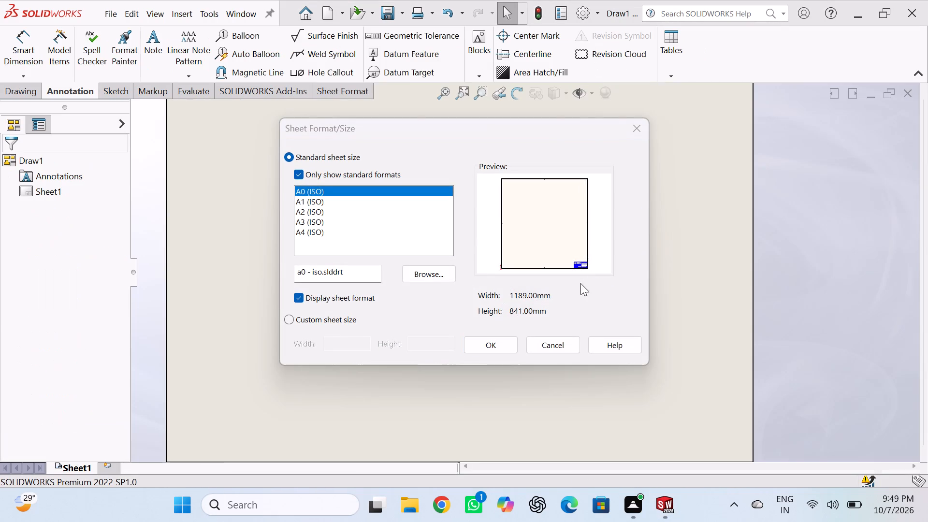
click(499, 349)
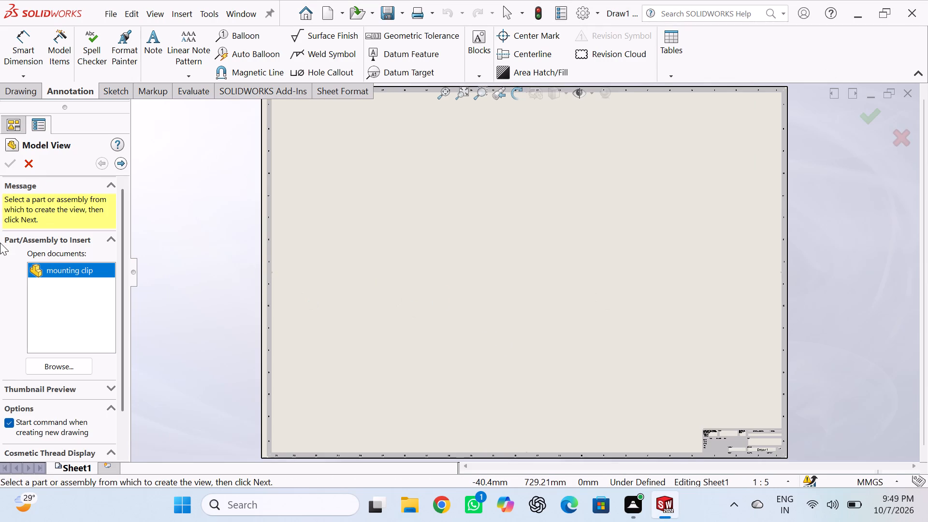
Insert the mounting clip part as a model view and place its front view in the left half of the drawing sheet.
click(66, 270)
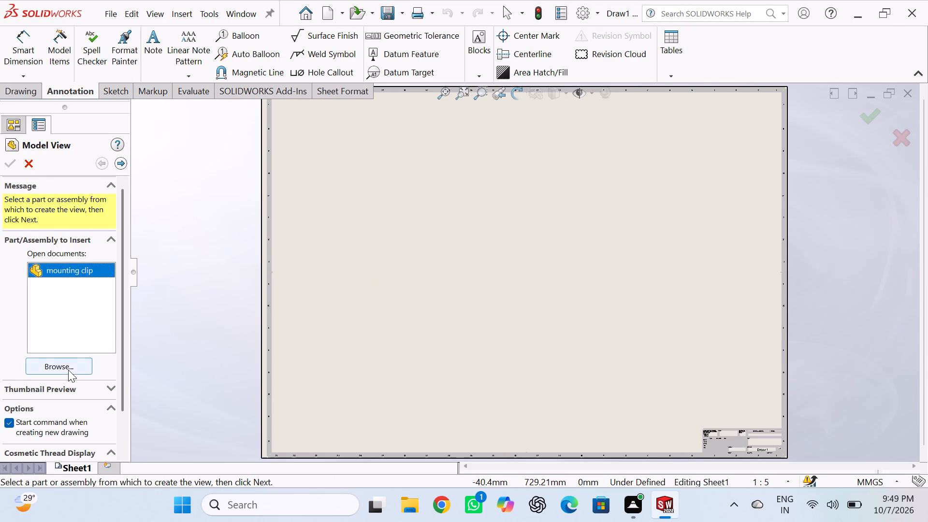
click(68, 370)
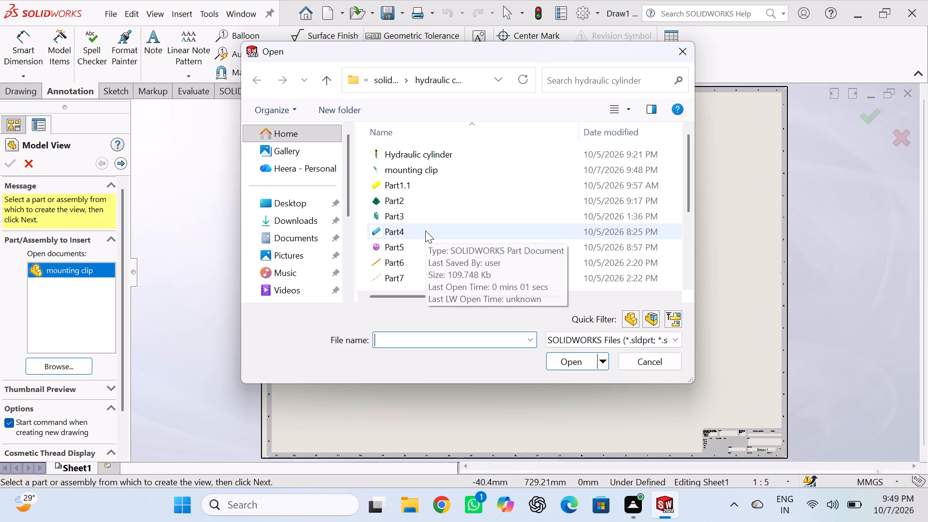
scroll(425, 231, down, 6)
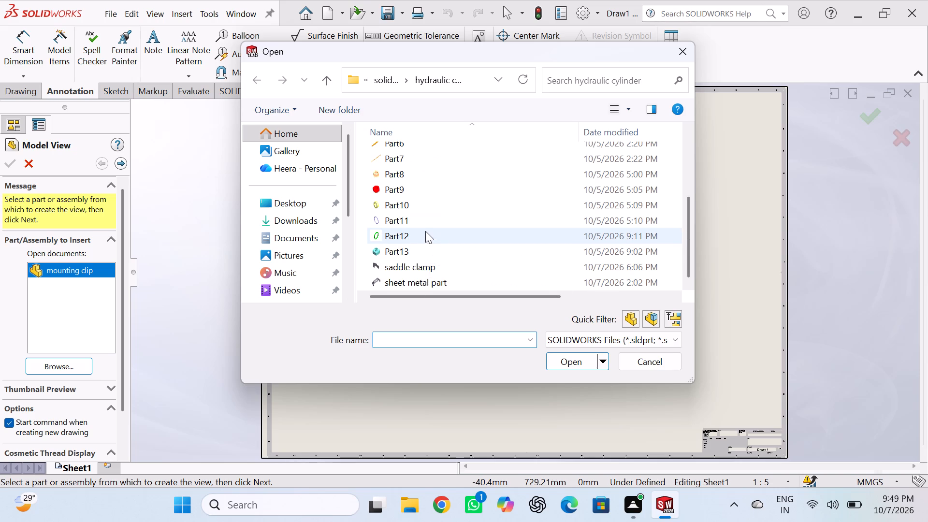
scroll(425, 231, down, 15)
scroll(425, 232, up, 4)
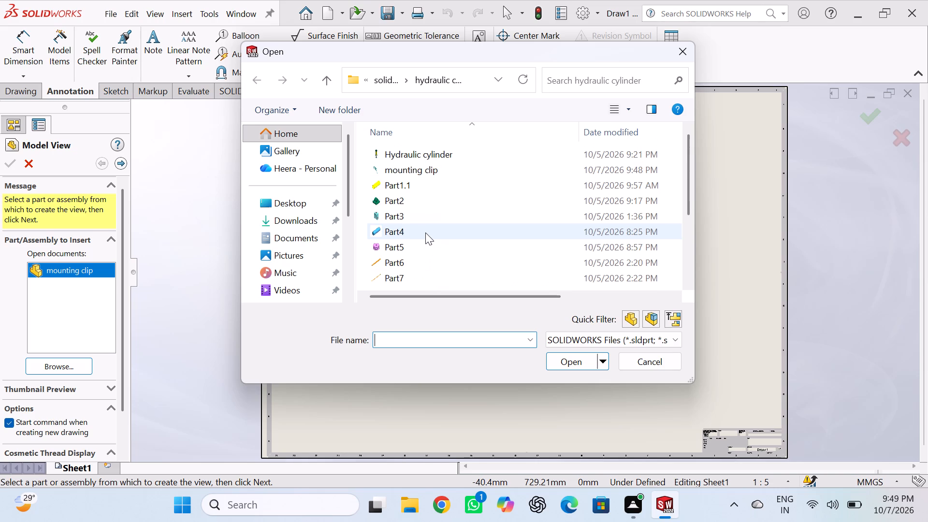
scroll(425, 232, up, 3)
click(427, 174)
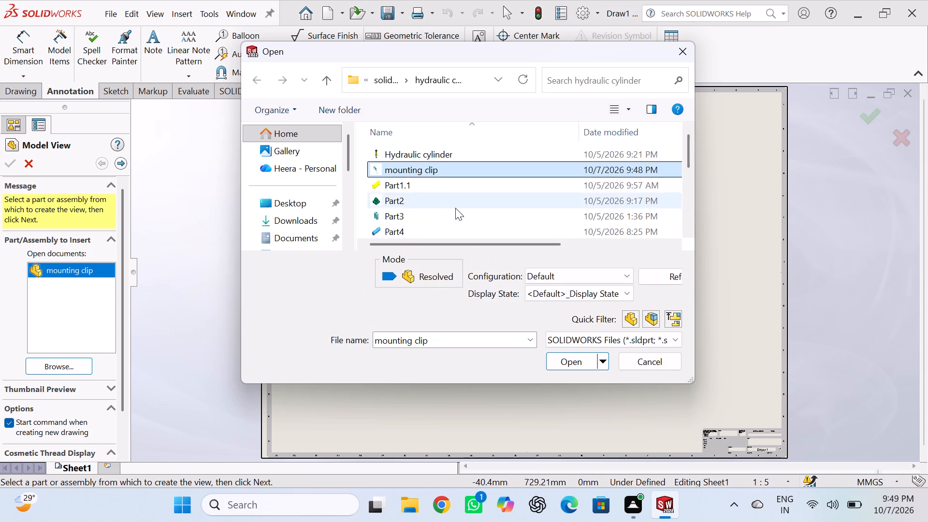
click(573, 356)
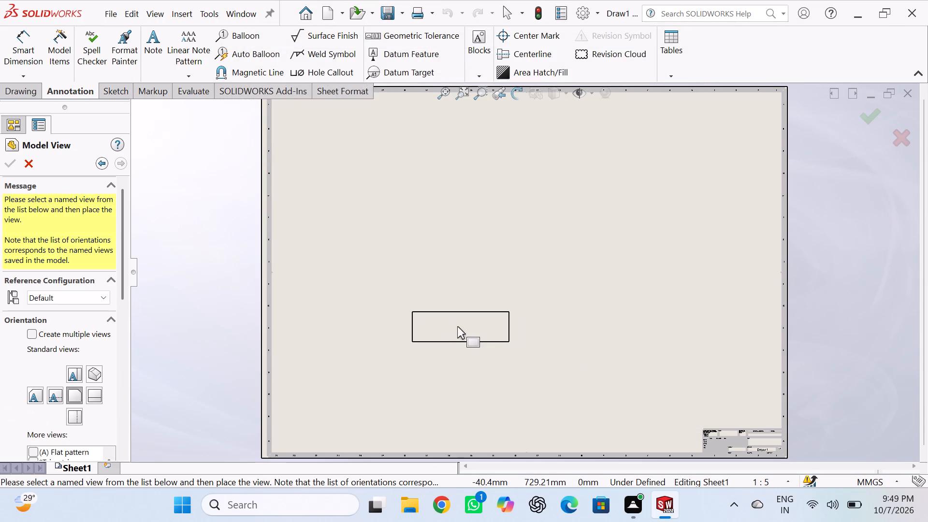
click(382, 292)
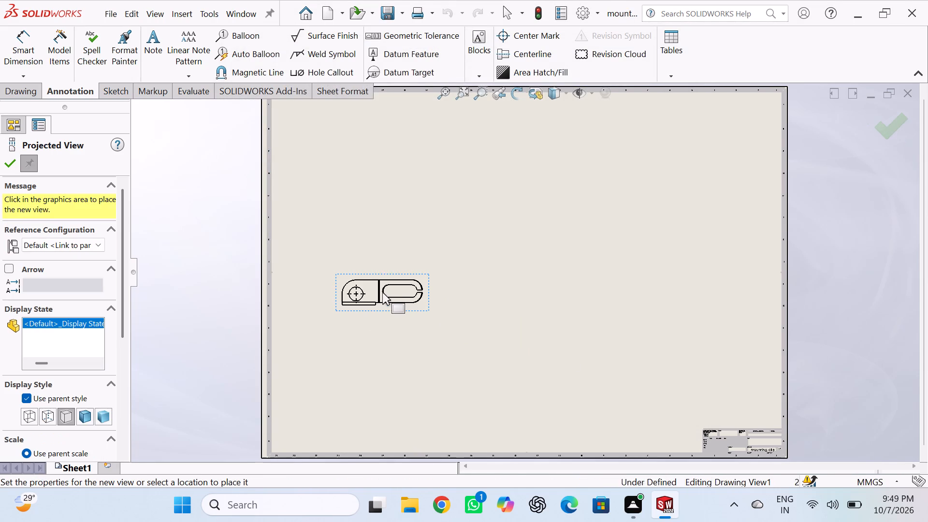
Place a projected view directly above the front view and a diagonal pictorial projection to its upper right, and end Projected View.
click(379, 234)
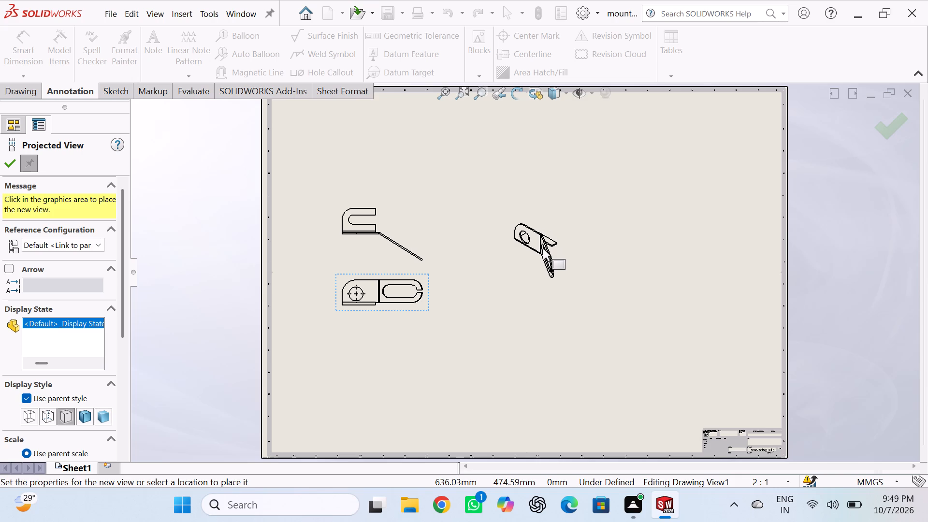
double_click(543, 248)
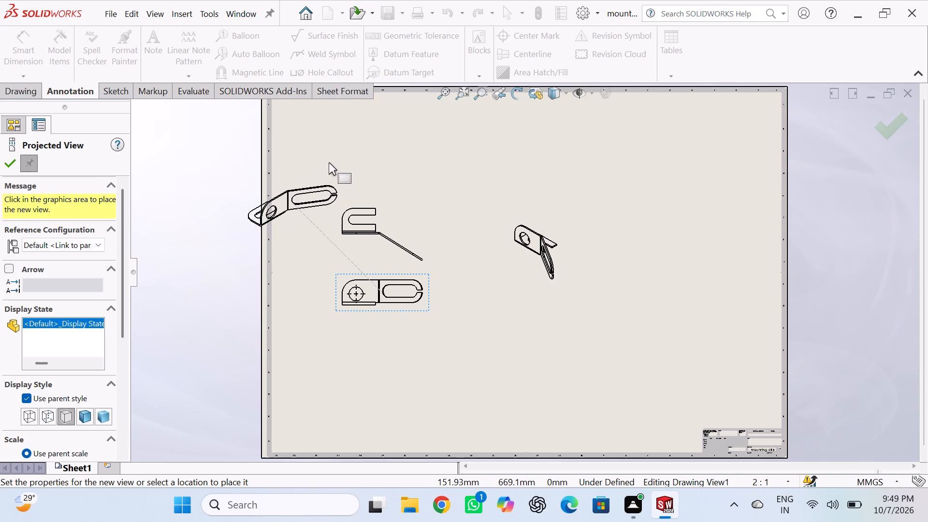
key(Escape)
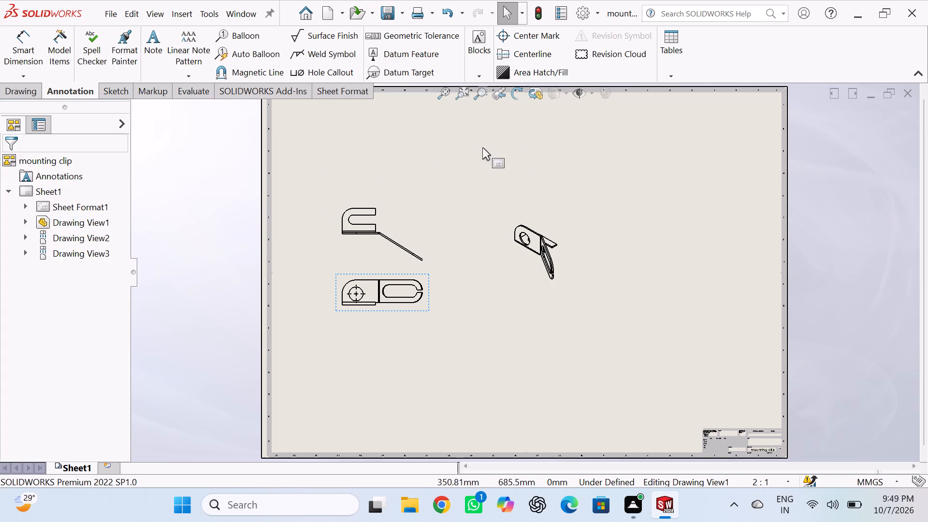
Give the front view a custom scale of 5:1.
click(427, 304)
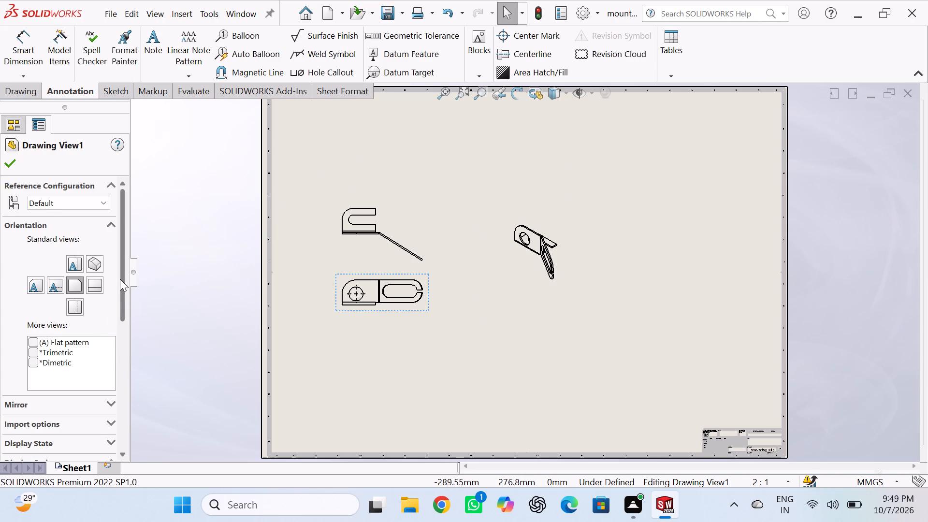
scroll(120, 279, down, 3)
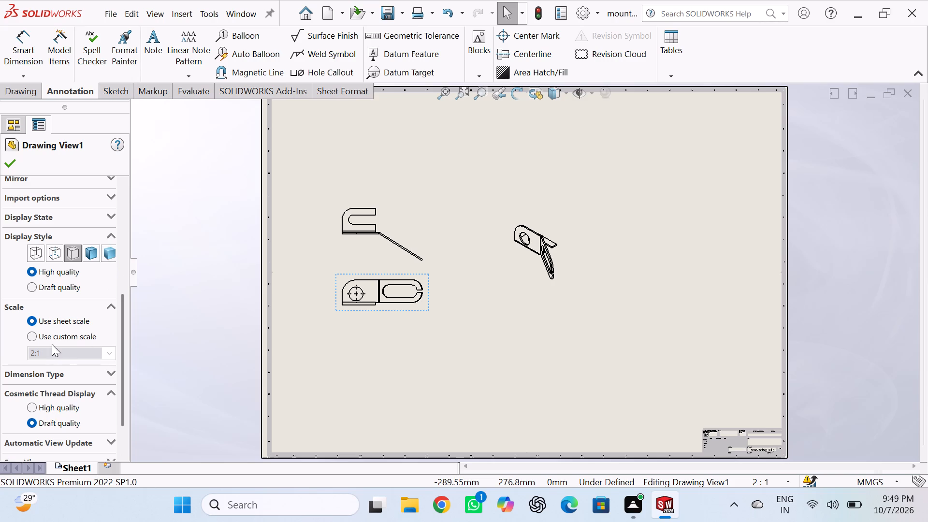
click(26, 337)
click(29, 336)
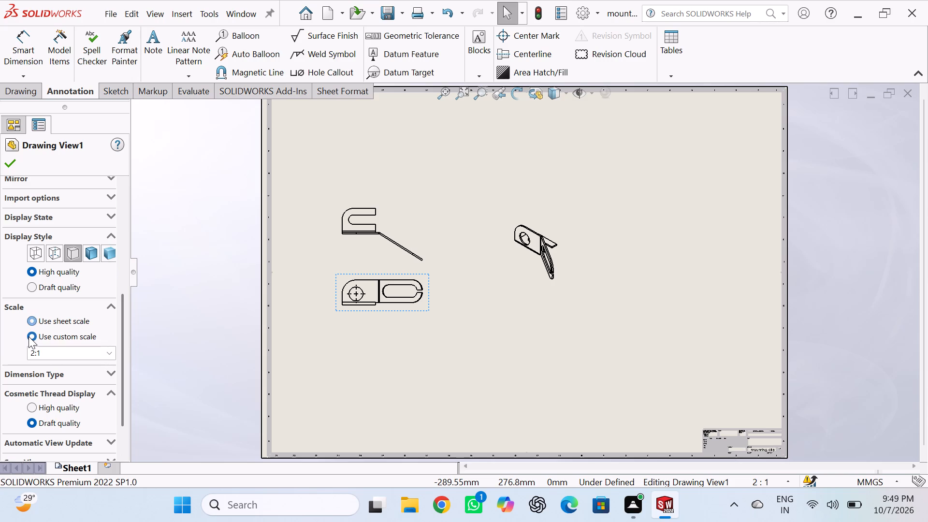
double_click(73, 351)
click(110, 353)
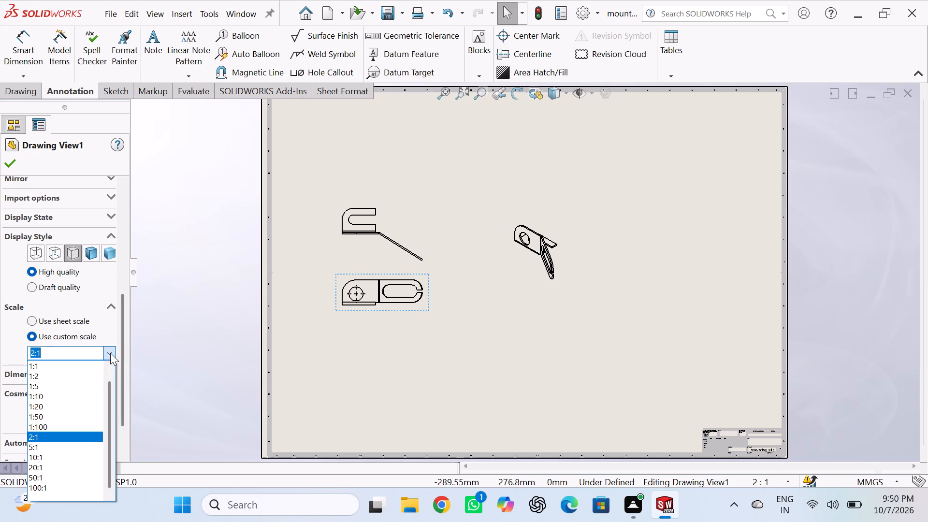
click(74, 443)
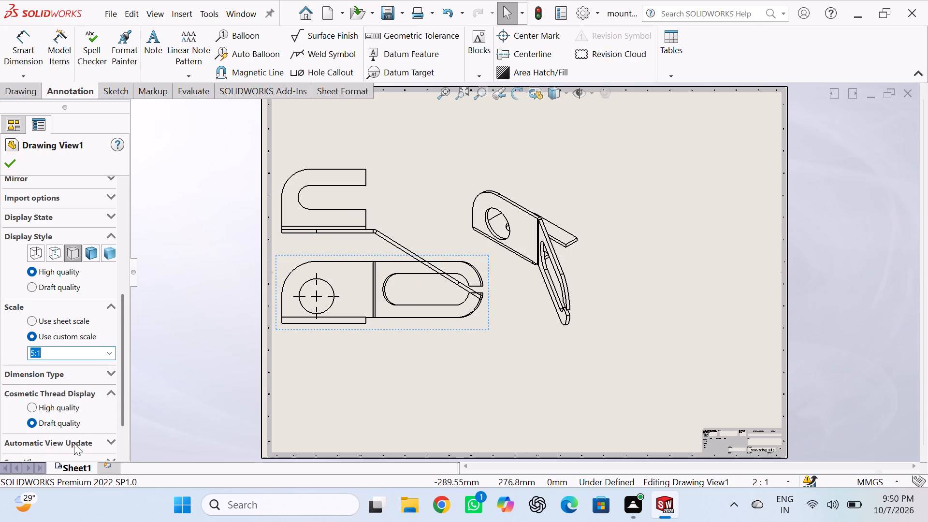
click(8, 164)
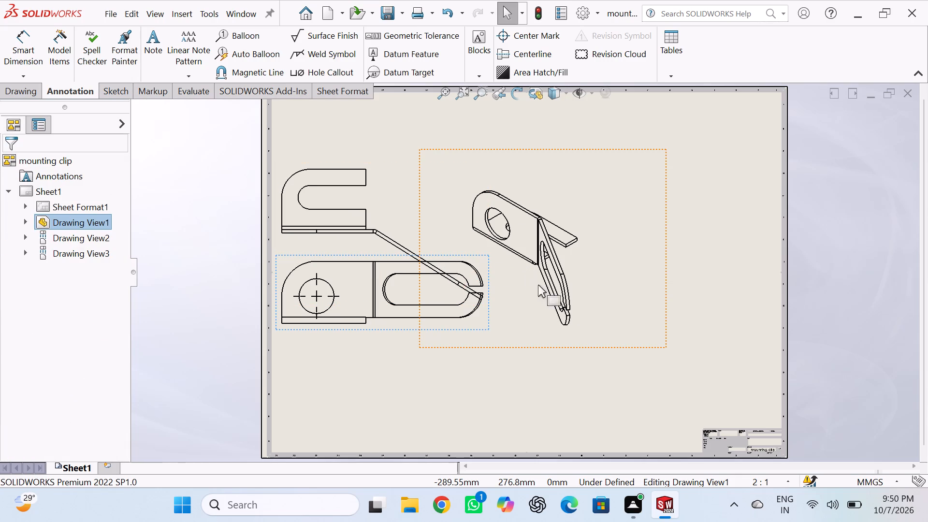
Space out the drawing views by moving the pictorial view further right and the front view down and right, clear of the projected view.
drag(667, 301, 775, 295)
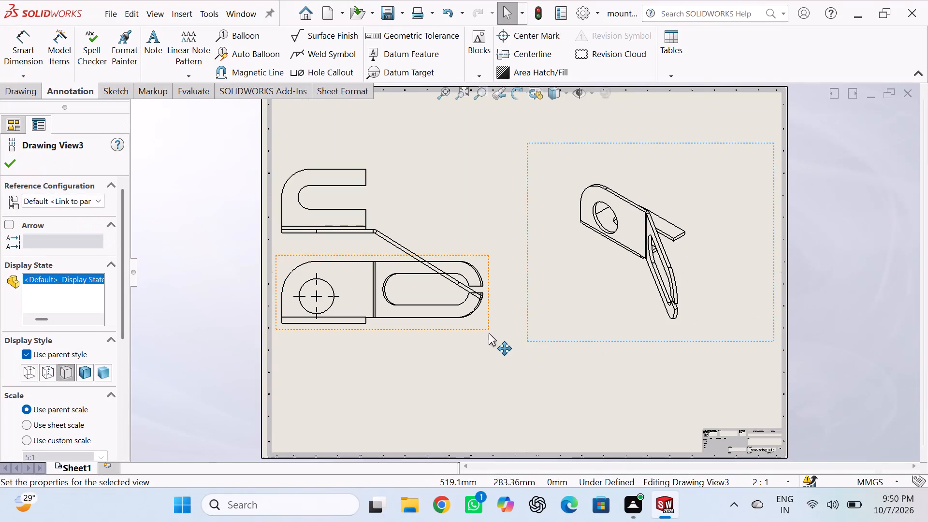
drag(487, 328, 502, 363)
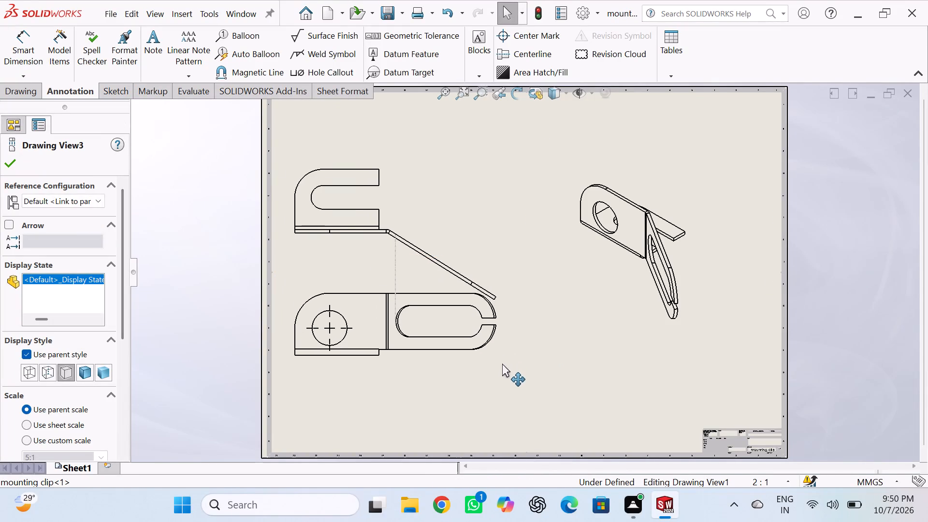
drag(502, 363, 551, 402)
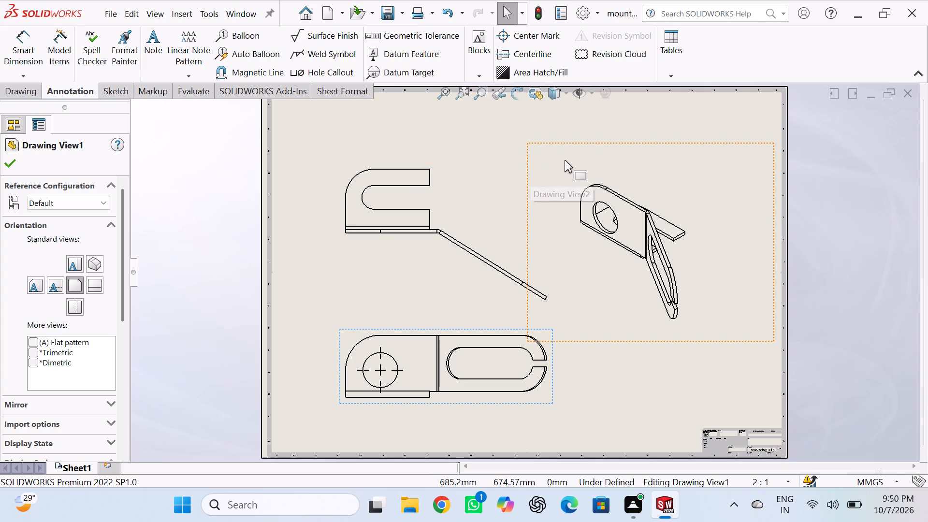
Dimension the angle between the base's lower edge and the sloping flange in the upper projected view using Smart Dimension.
click(33, 43)
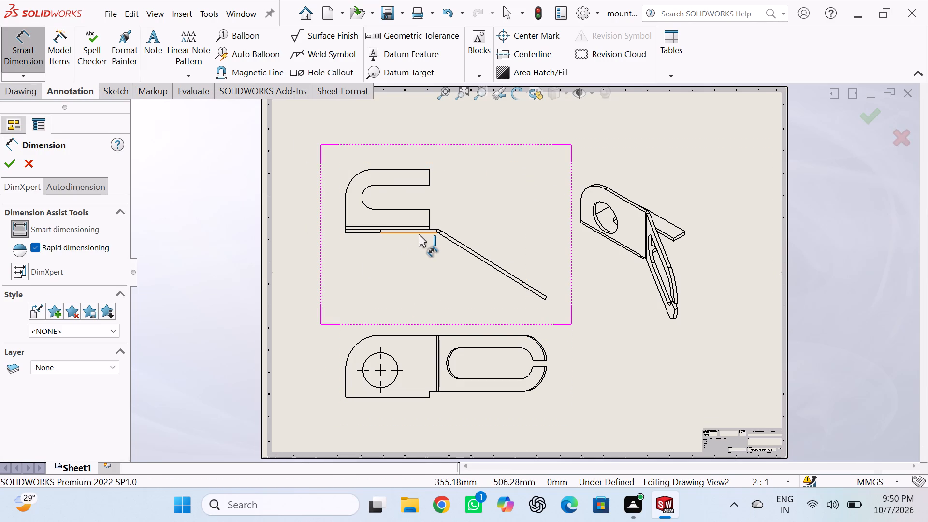
click(419, 234)
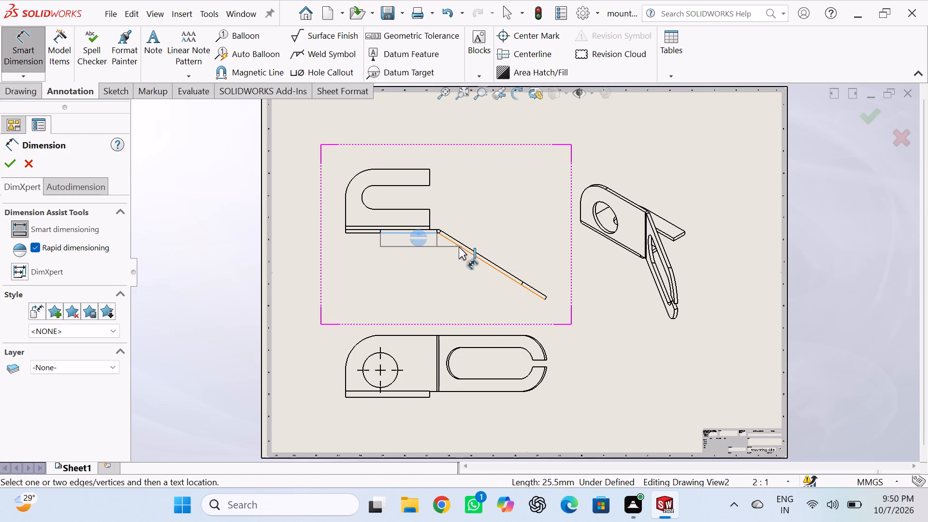
double_click(459, 247)
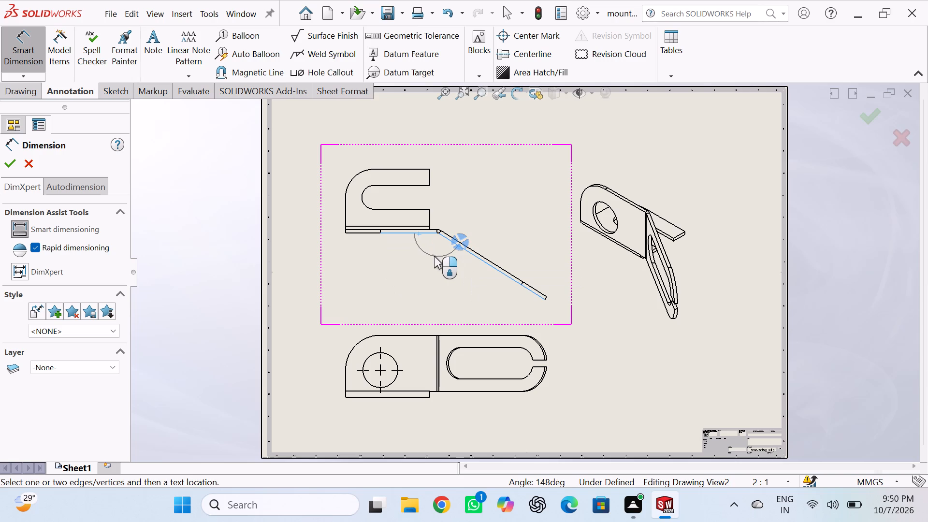
double_click(434, 256)
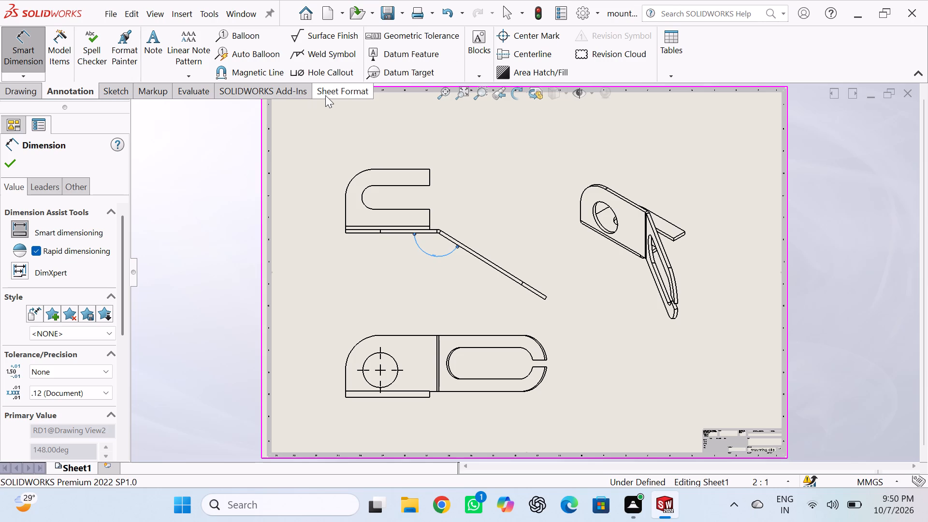
Dimension the slotted flange's height and its slot's inner end radius in the upper projected view.
click(376, 169)
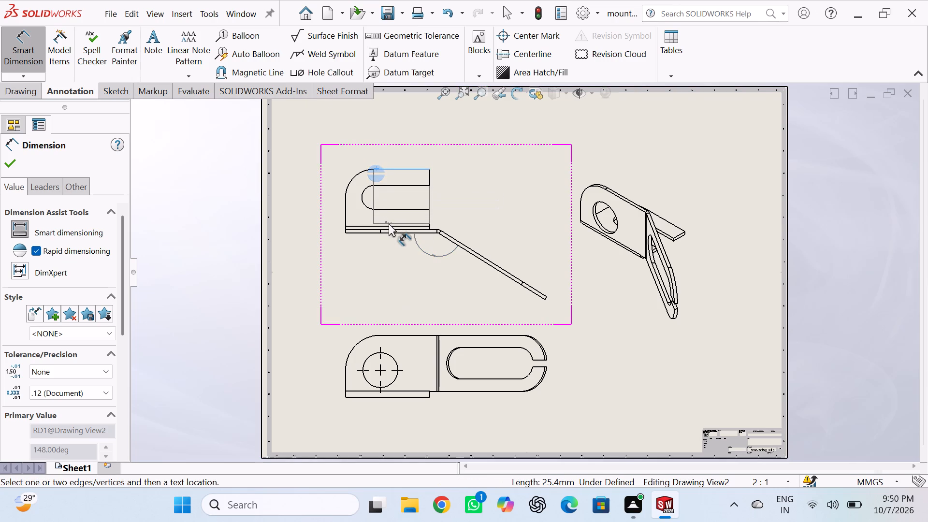
click(390, 225)
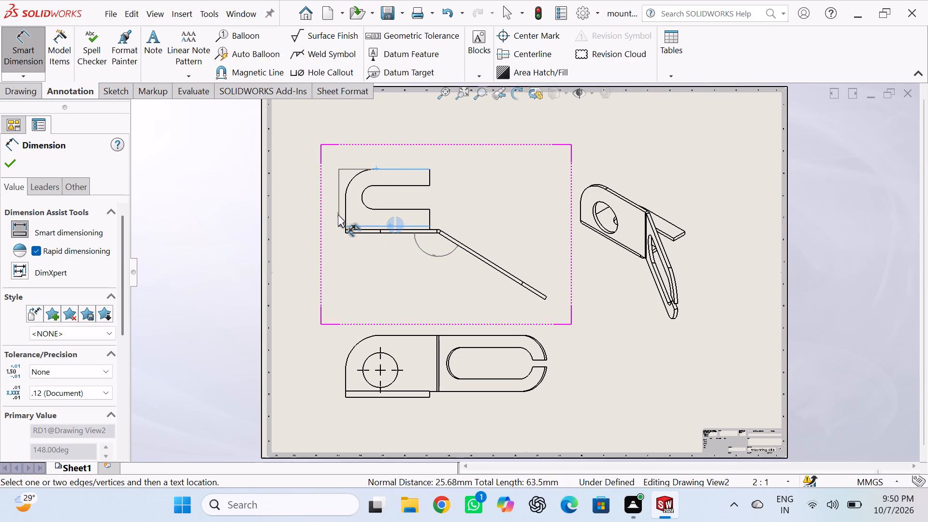
click(333, 201)
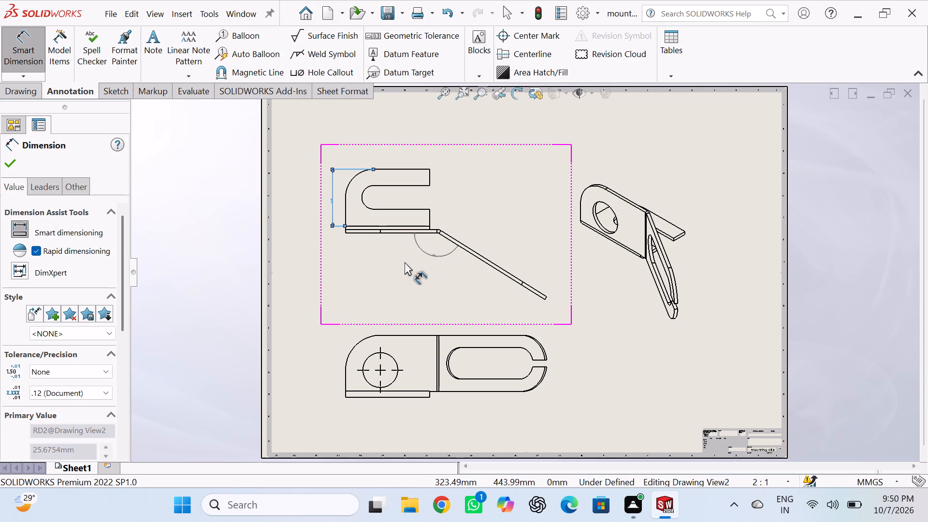
click(362, 194)
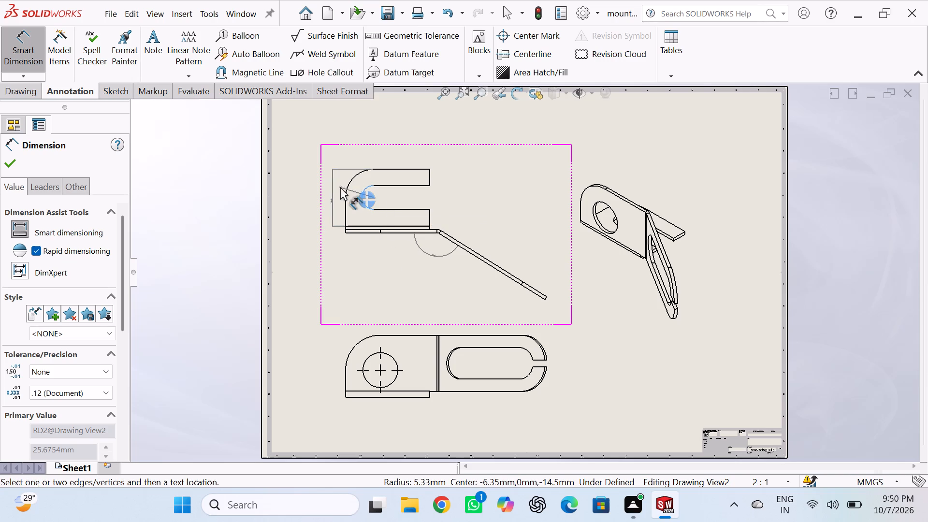
click(315, 193)
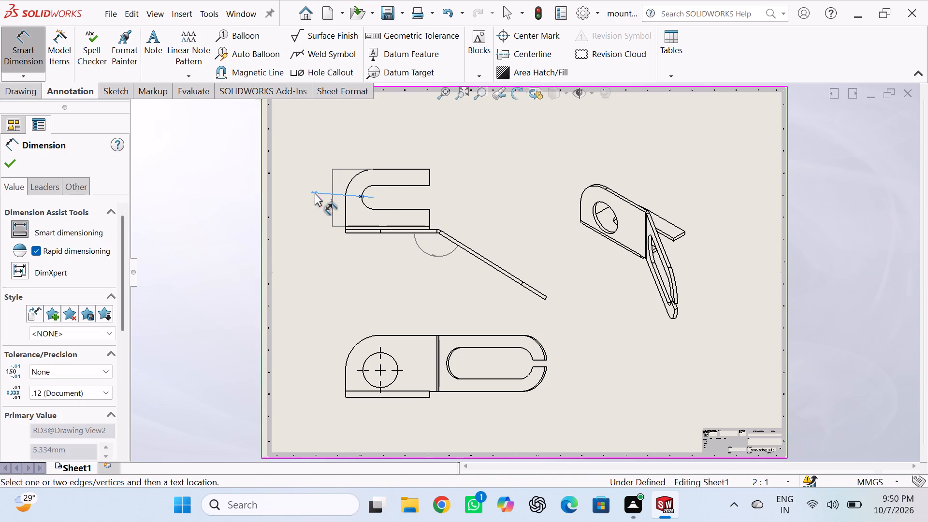
Dimension the end width of the slotted flange's upper arm in the upper projected view.
click(429, 180)
double_click(450, 173)
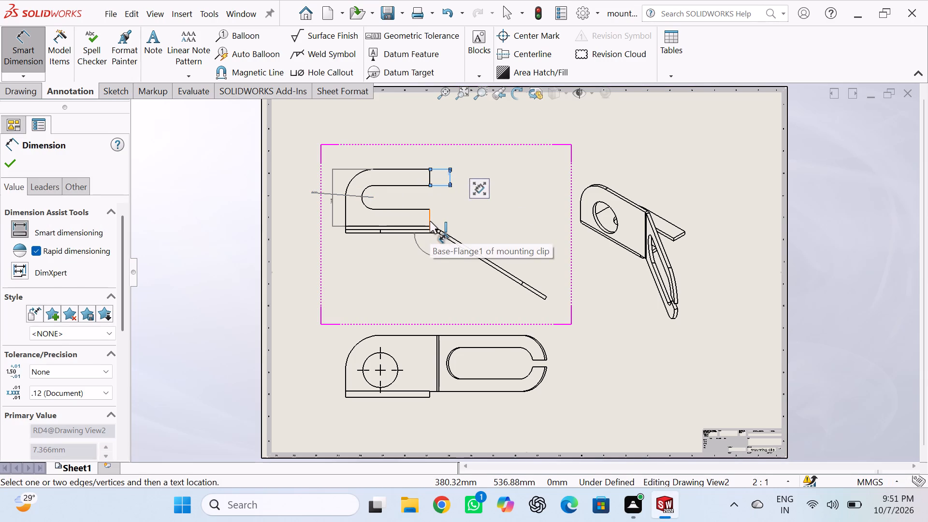
scroll(433, 203, down, 3)
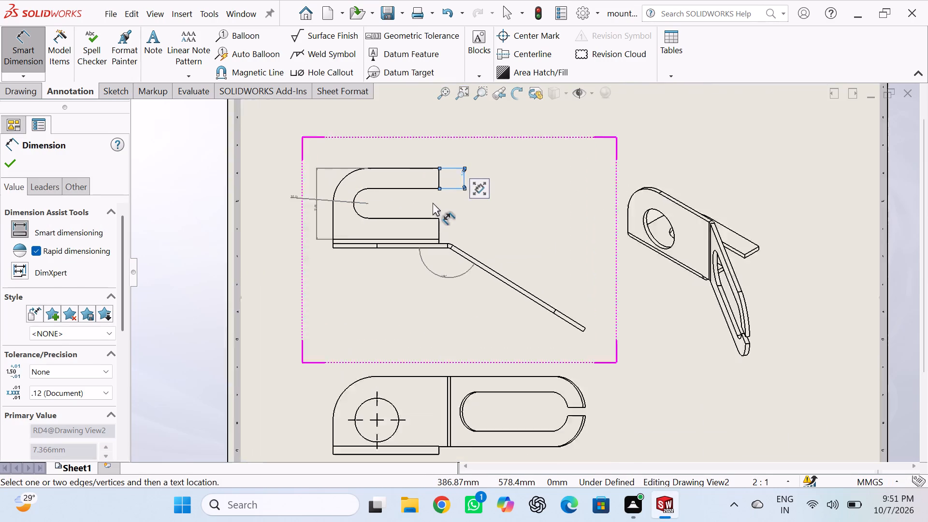
scroll(433, 203, down, 5)
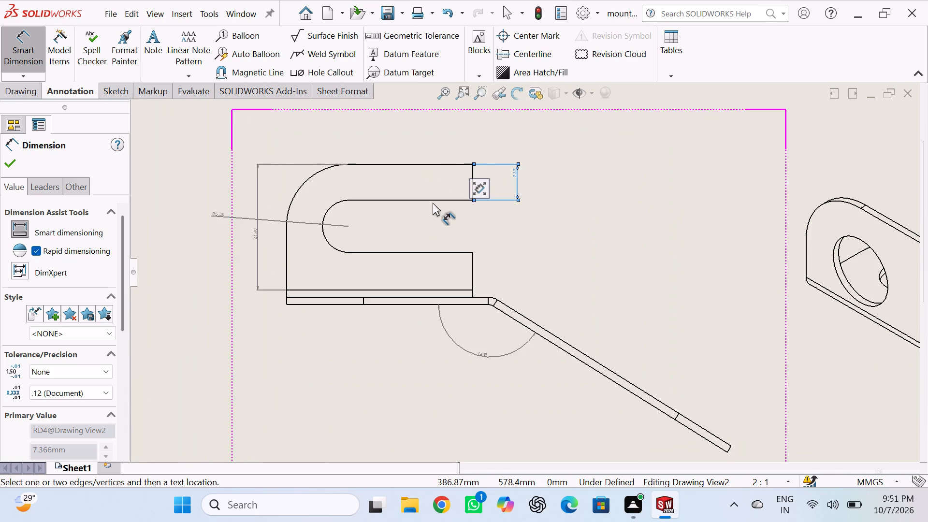
scroll(433, 203, down, 1)
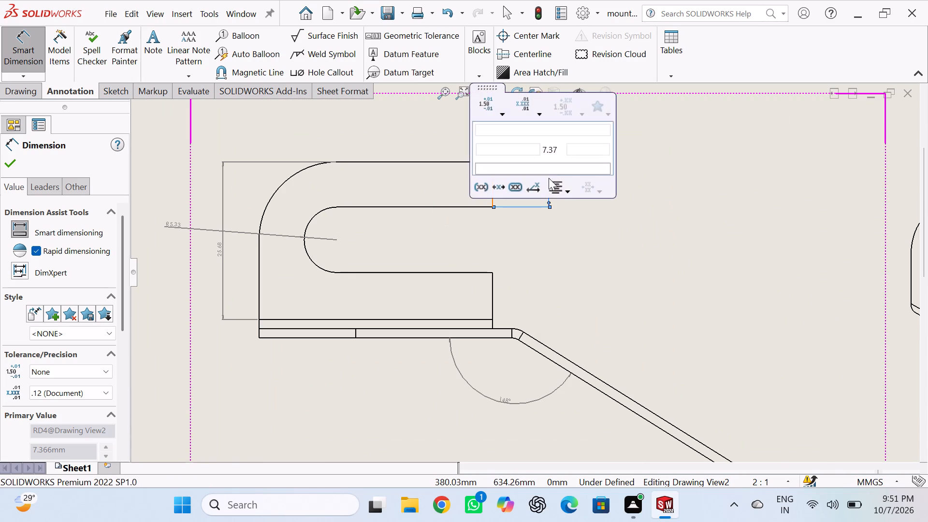
click(566, 213)
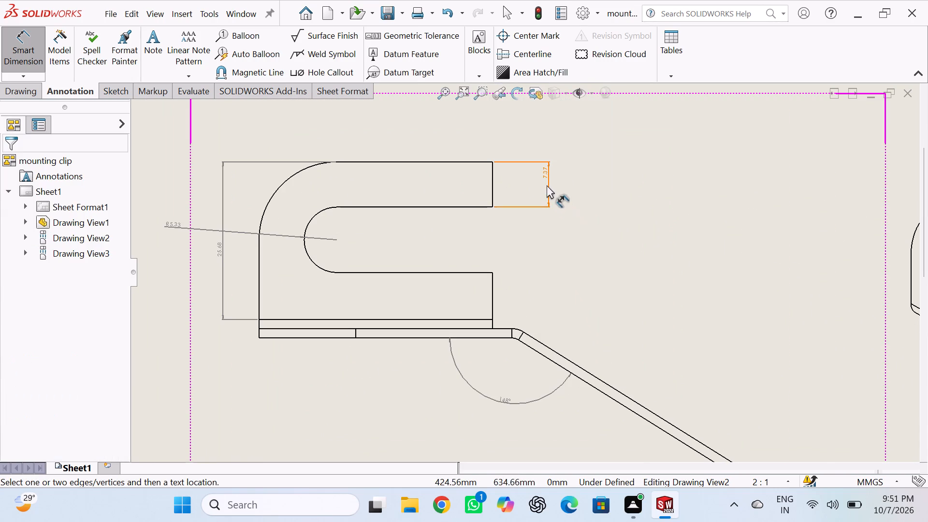
right_click(546, 171)
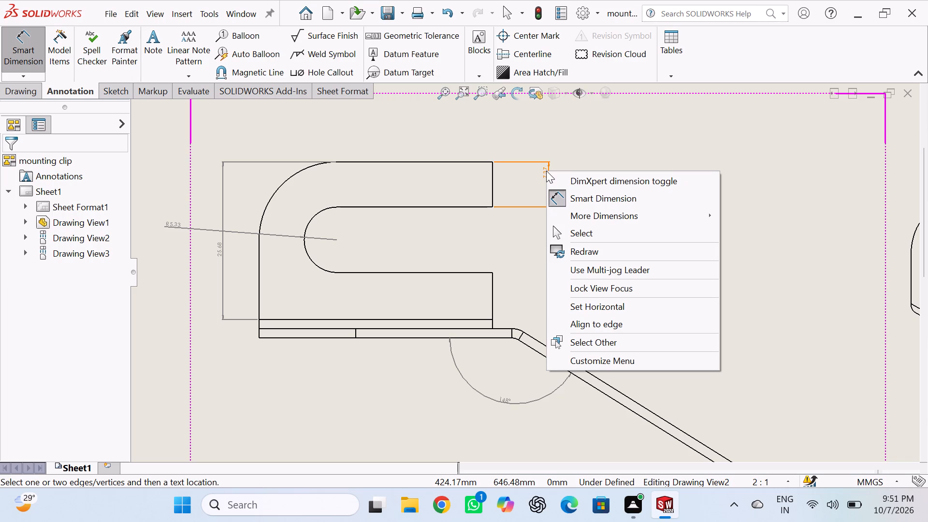
click(631, 149)
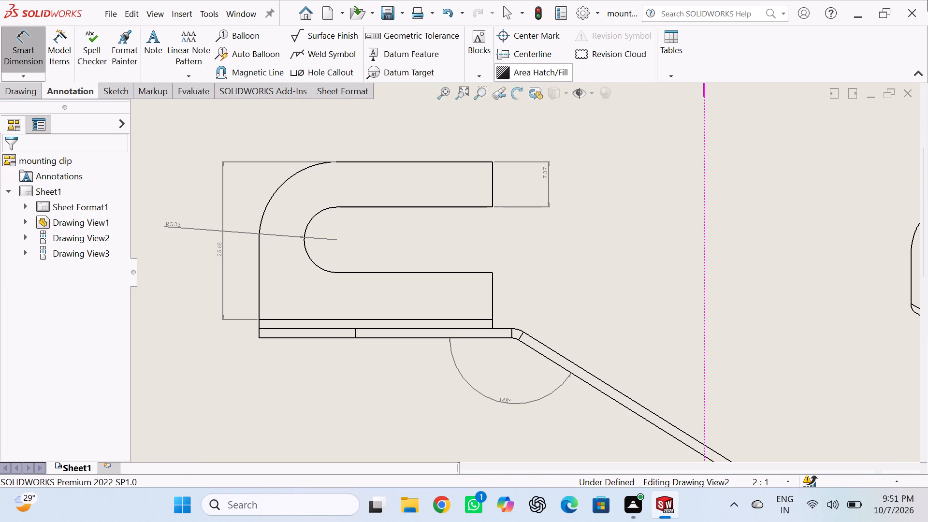
Dimension the slotted flange's length between its left edge and open right end, placing the dimension below the upper projected view.
scroll(352, 337, up, 2)
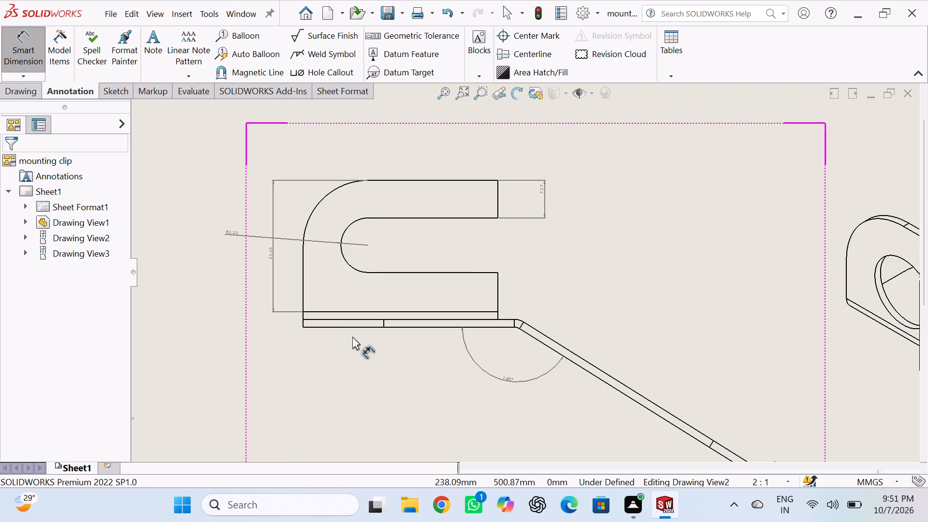
scroll(352, 336, up, 4)
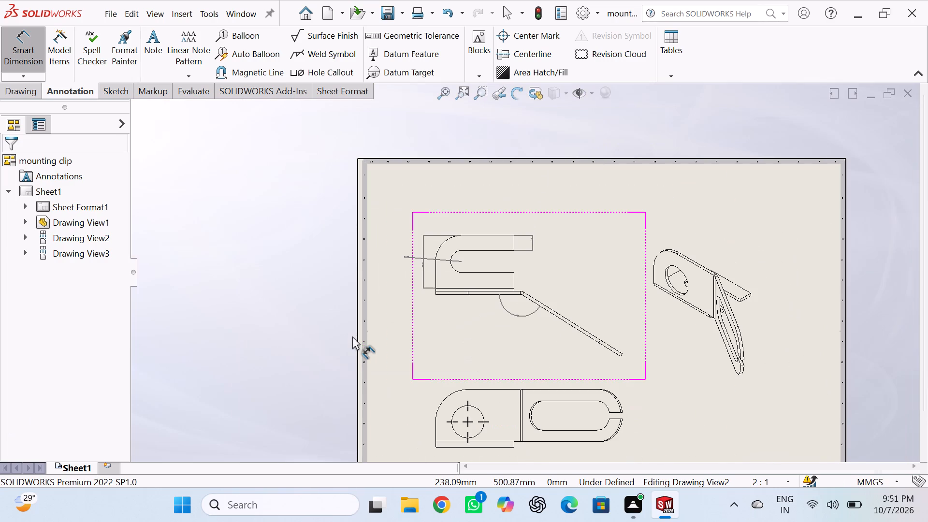
click(435, 279)
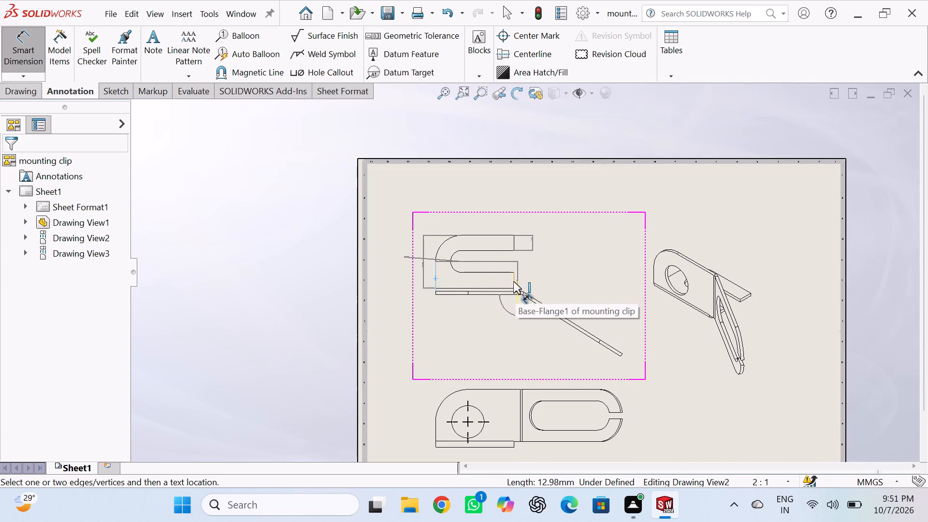
click(513, 281)
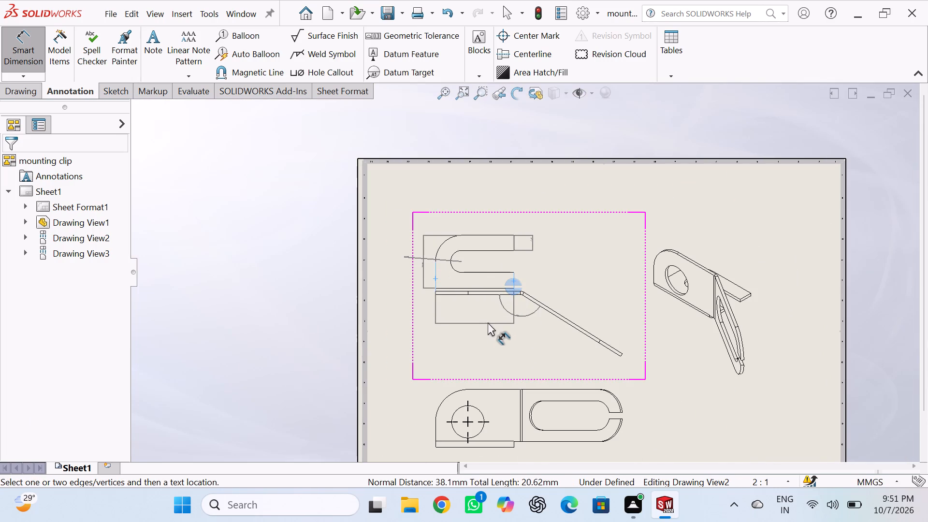
double_click(488, 321)
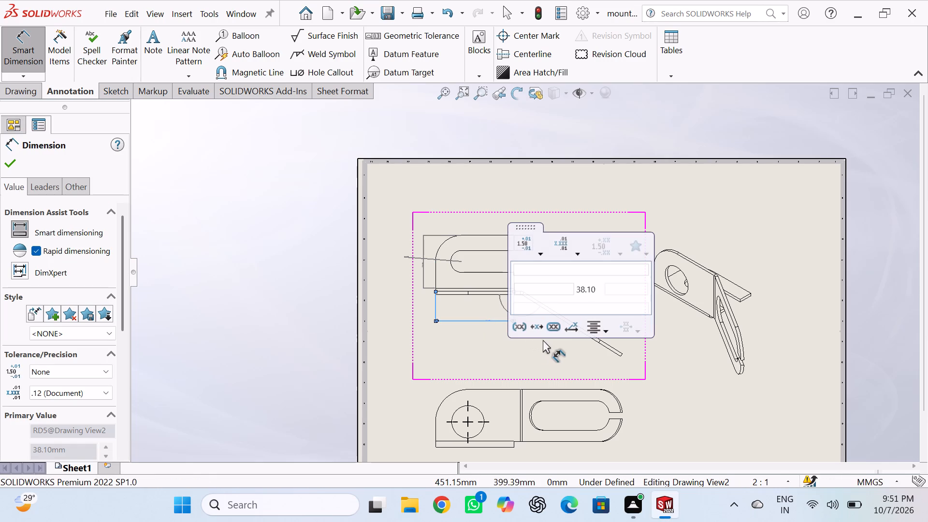
click(543, 340)
Dimension the clip's overall length in the lower view, from the base's left edge to the slotted end's tip, placed below the view.
scroll(520, 389, down, 3)
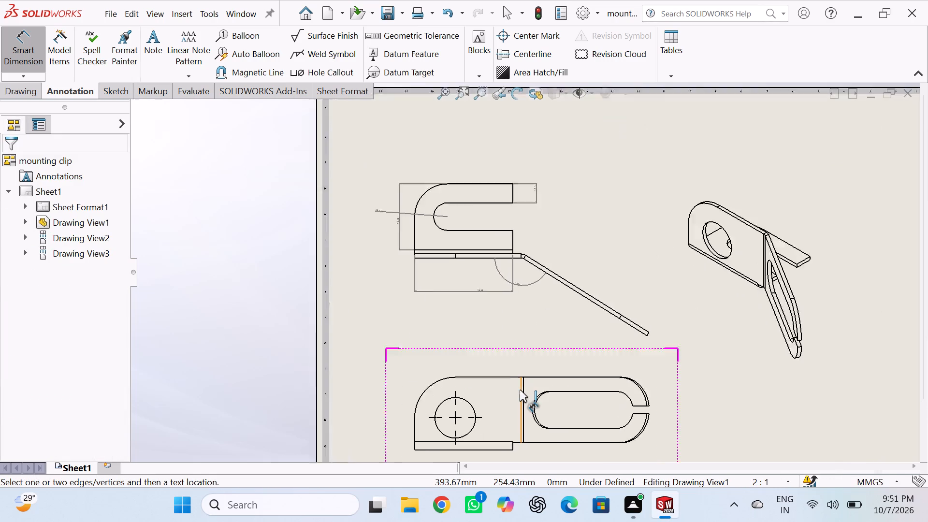
scroll(530, 424, up, 7)
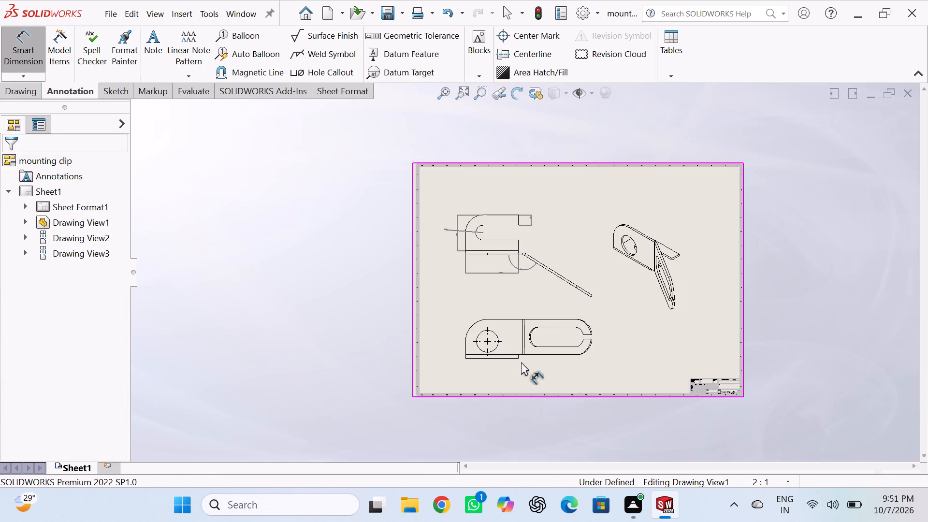
scroll(521, 358, down, 6)
scroll(608, 263, down, 5)
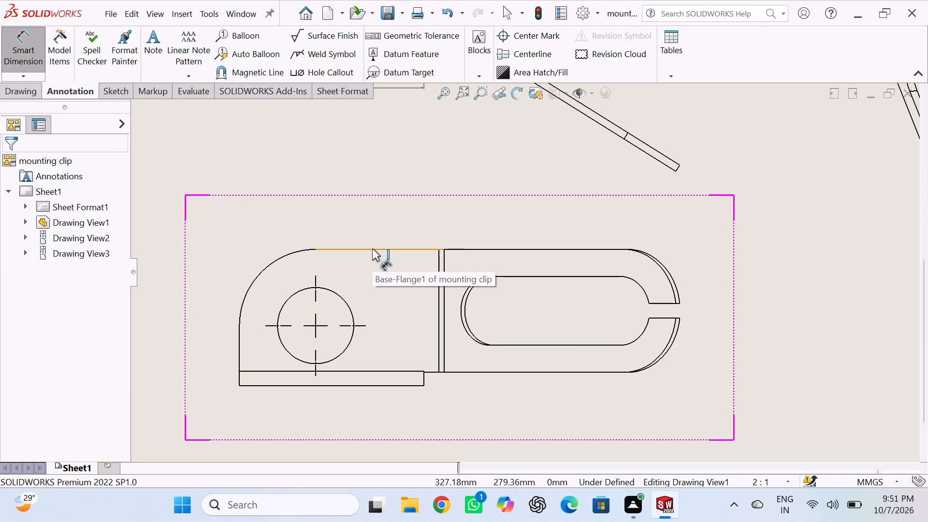
click(240, 351)
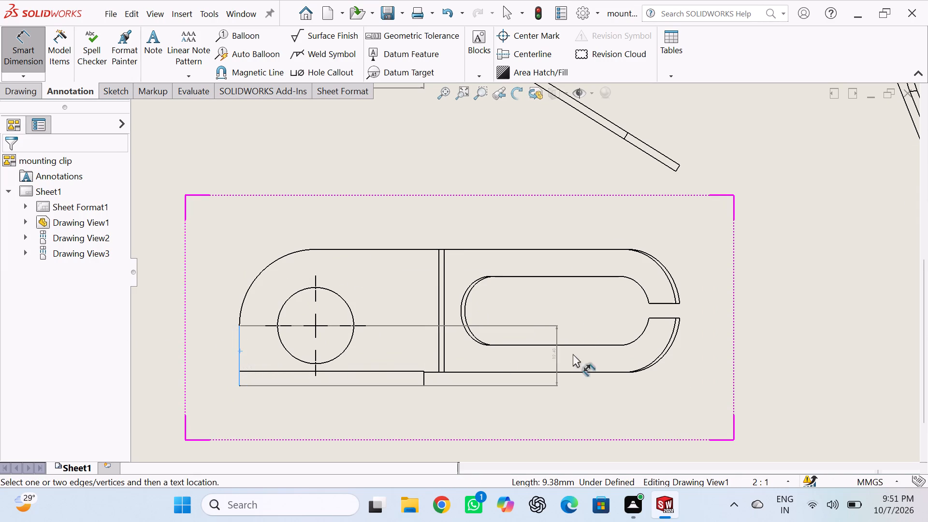
click(676, 318)
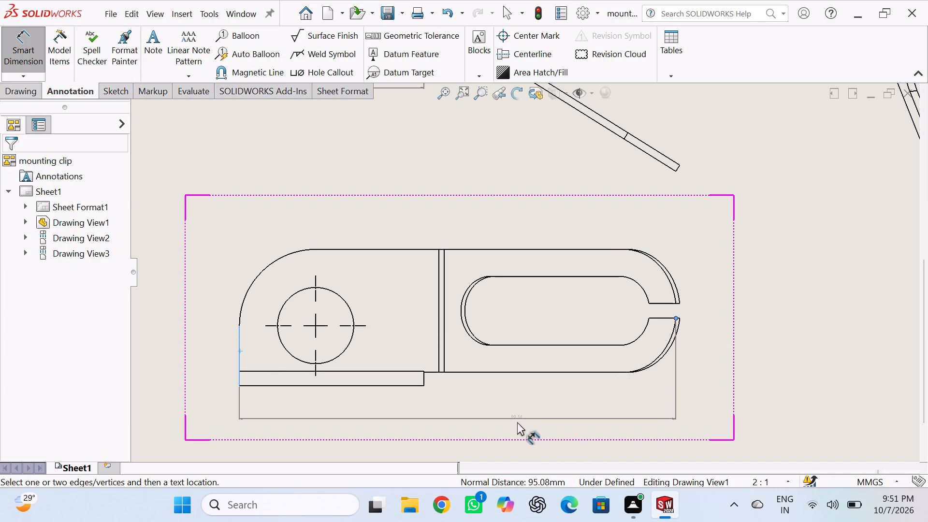
double_click(517, 422)
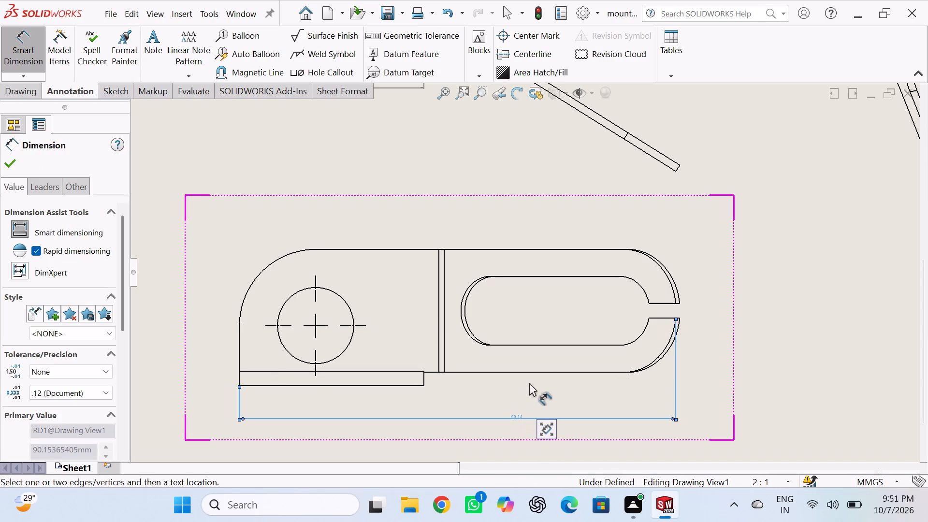
Dimension the straight lower edge of the sloping flange and the slot's straight lower edge, placing both below the lower view.
click(541, 373)
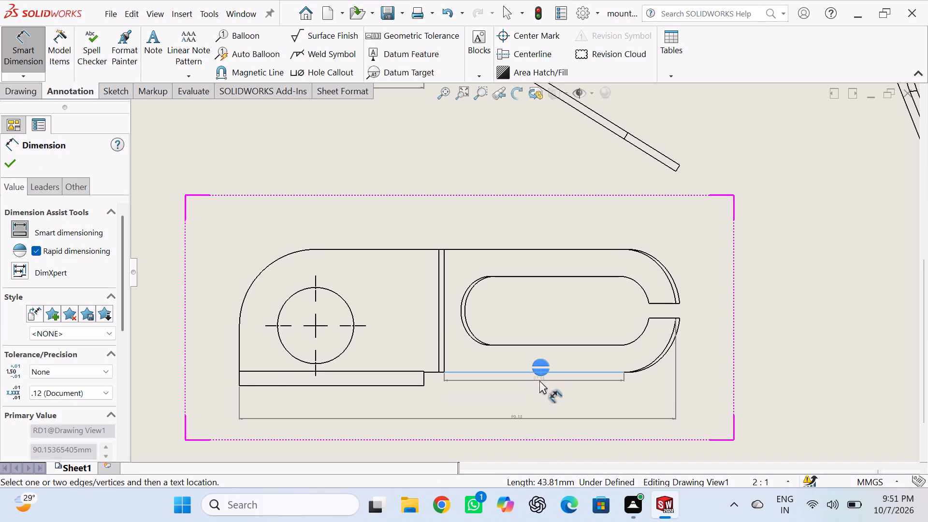
click(539, 392)
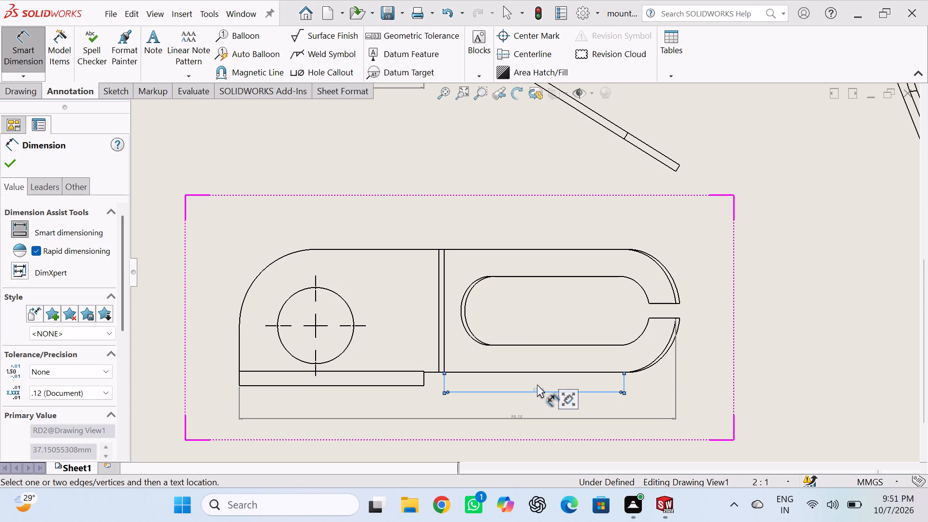
click(545, 345)
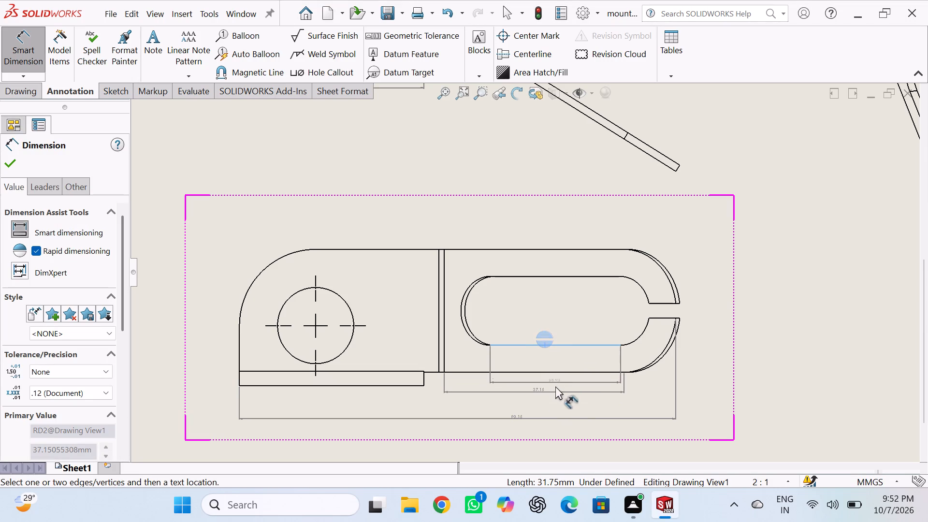
click(562, 408)
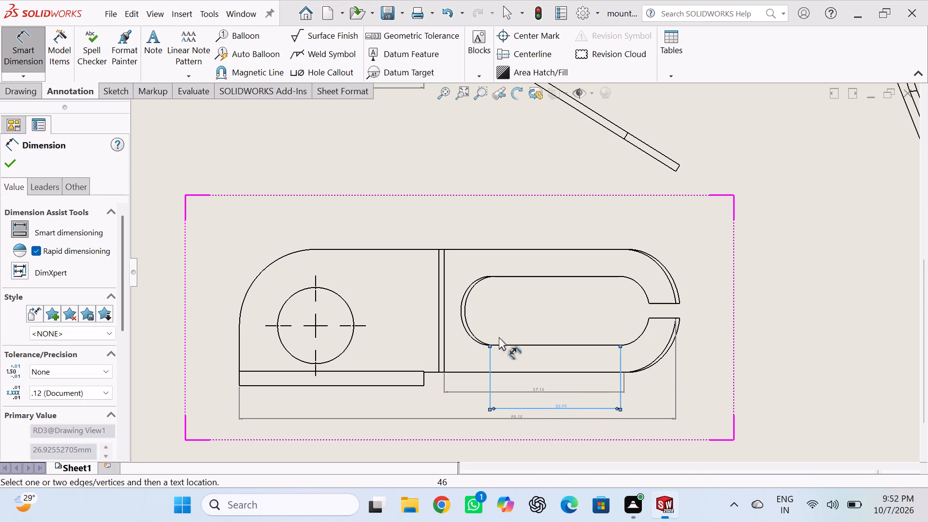
Dimension the slot's inner end radius and the width of the narrow gap at the slot's open end in the lower view.
click(461, 320)
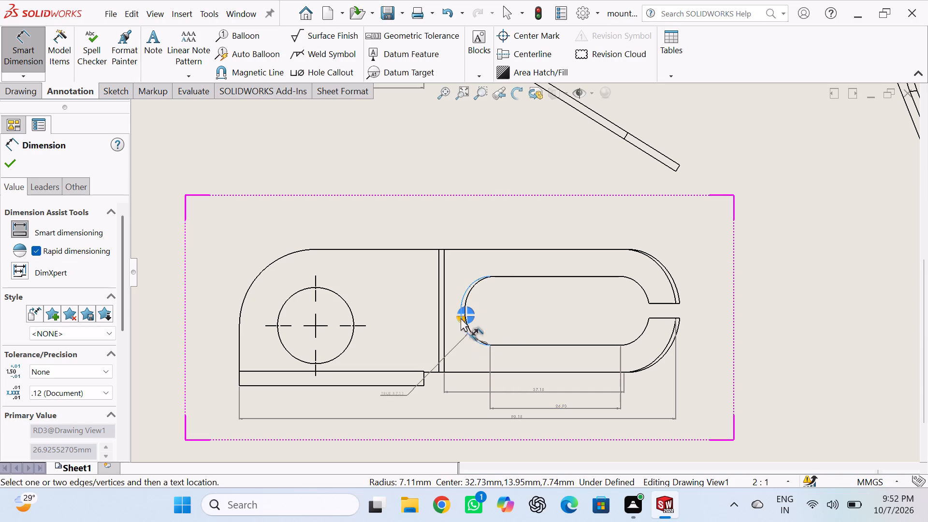
click(461, 220)
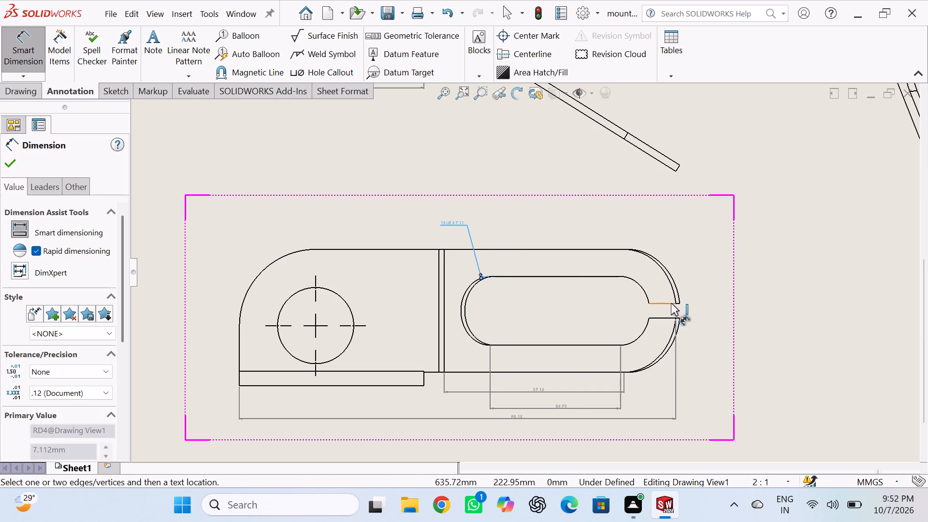
click(671, 303)
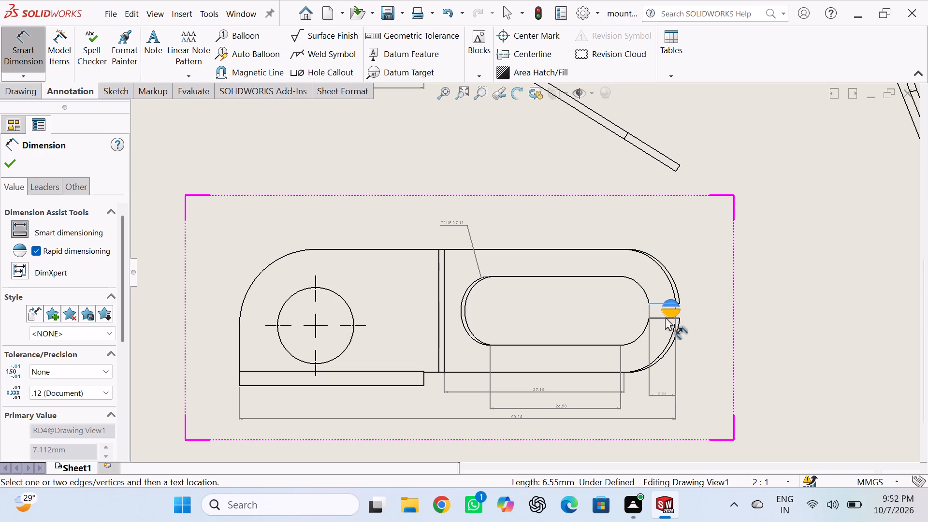
click(662, 318)
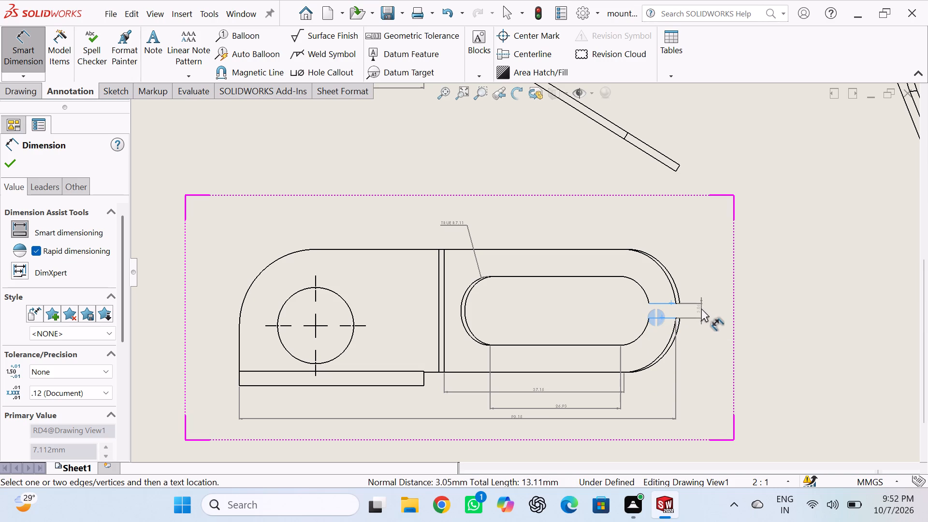
double_click(701, 311)
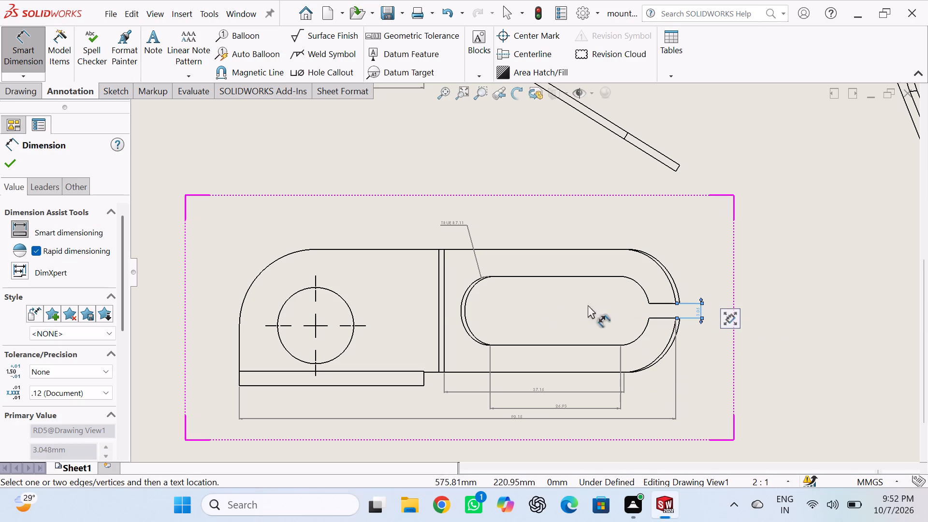
Dimension the round hole's diameter and the vertical distance from its centre mark to the base's top edge in the lower view.
click(345, 300)
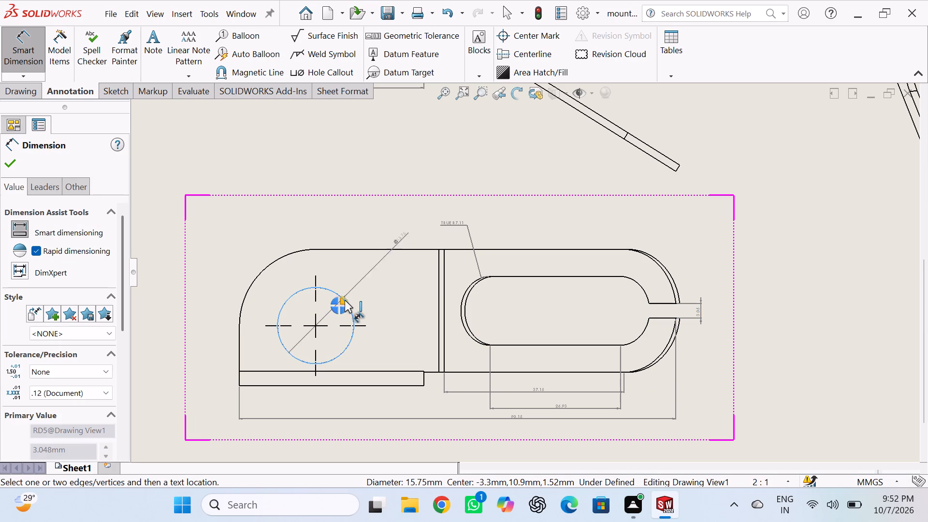
click(370, 226)
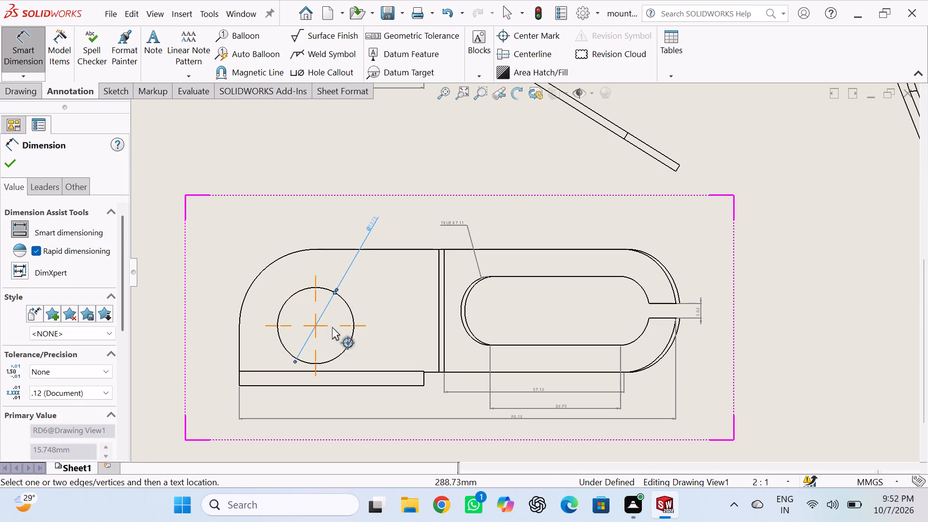
click(319, 324)
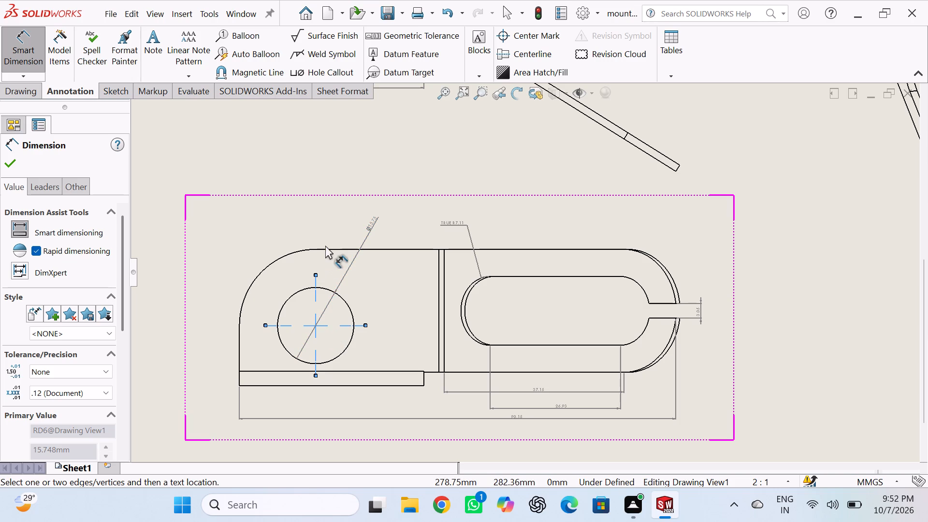
click(326, 249)
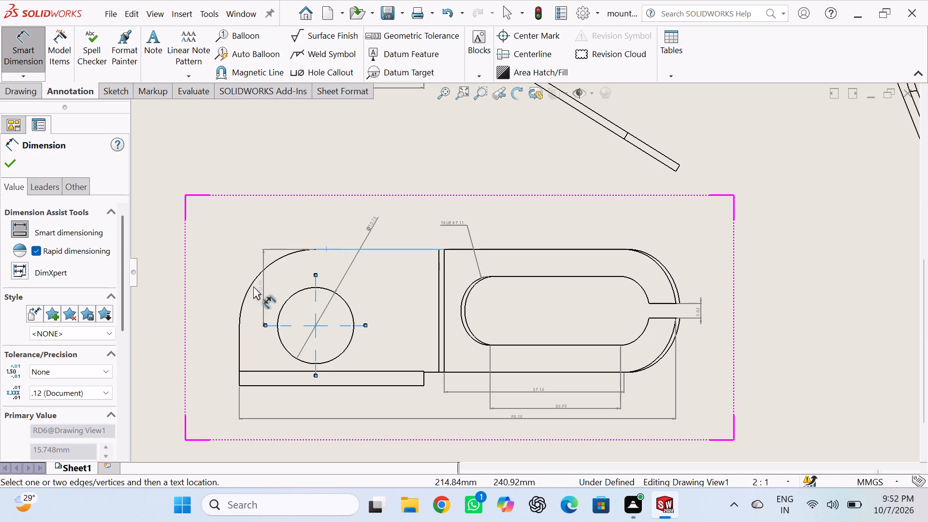
click(222, 286)
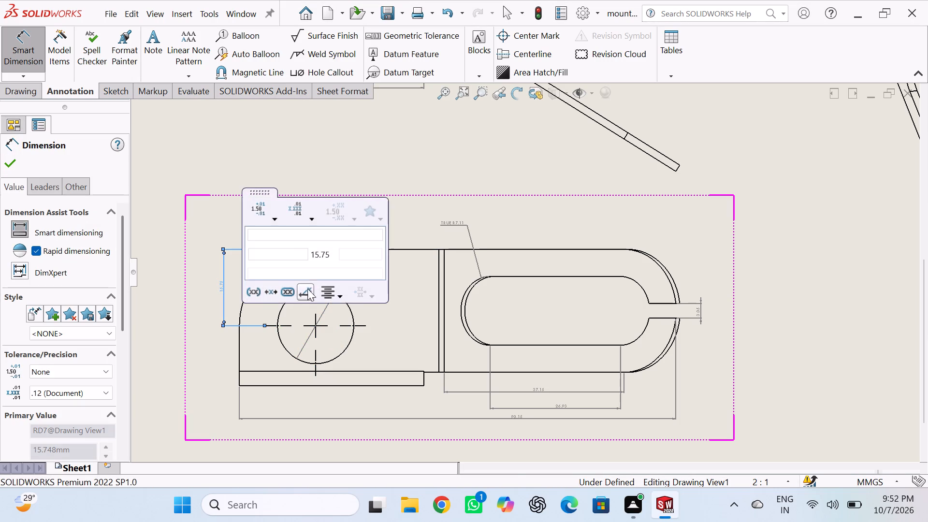
click(413, 224)
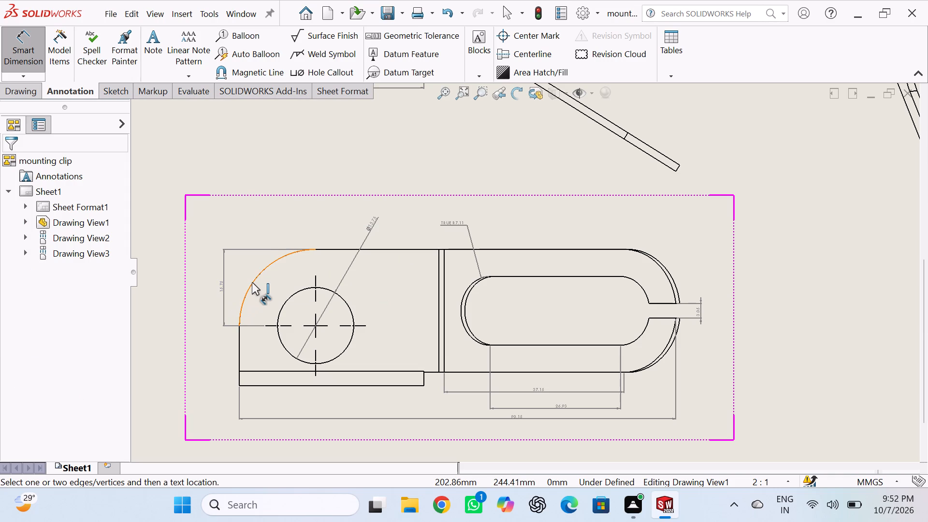
Dimension the spacing between the two vertical bend lines above the lower view, and leave Smart Dimension.
scroll(252, 282, up, 6)
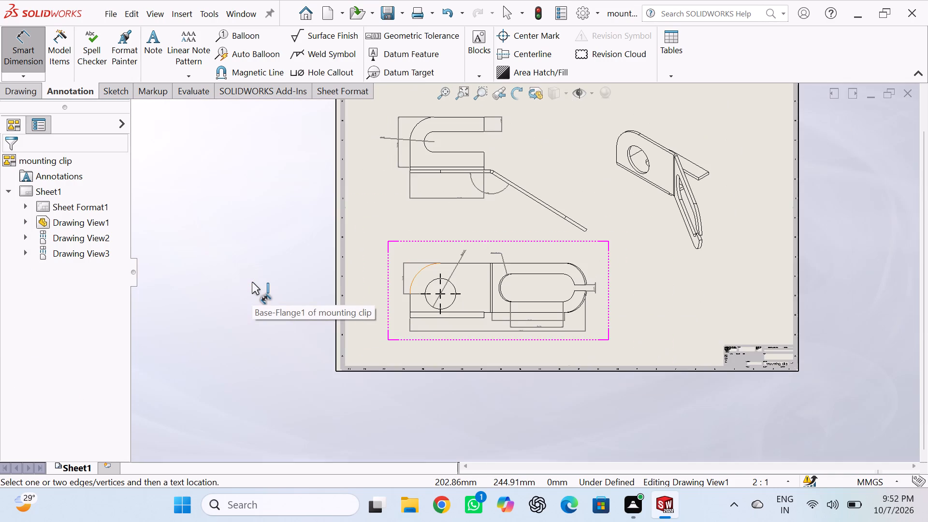
scroll(252, 282, down, 1)
scroll(589, 294, down, 6)
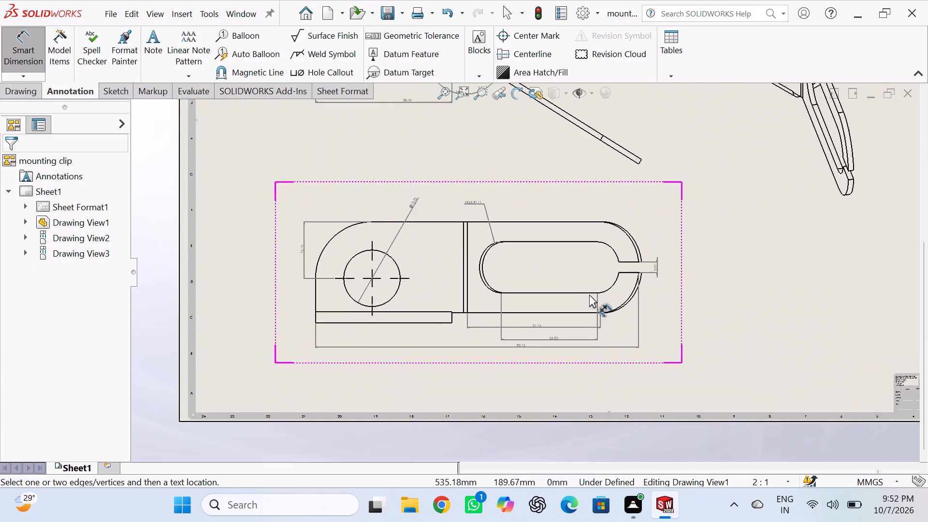
scroll(589, 294, down, 2)
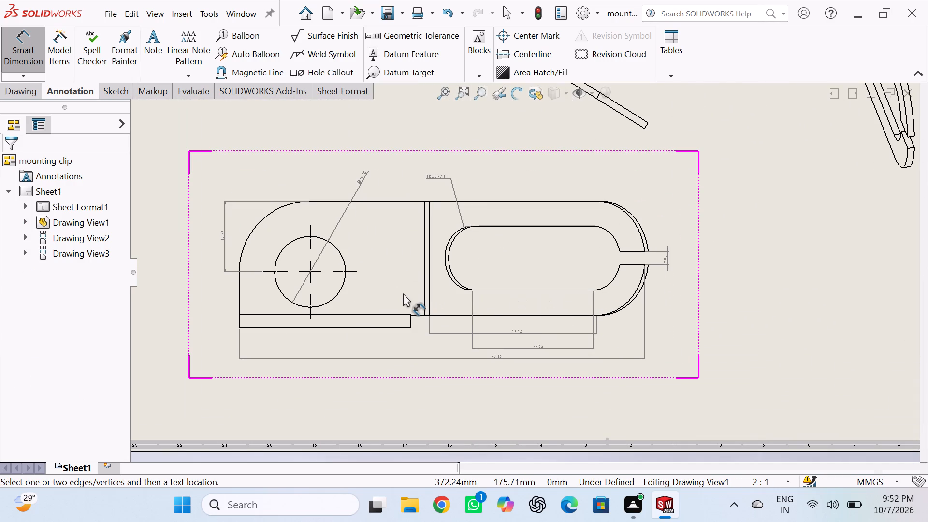
click(424, 267)
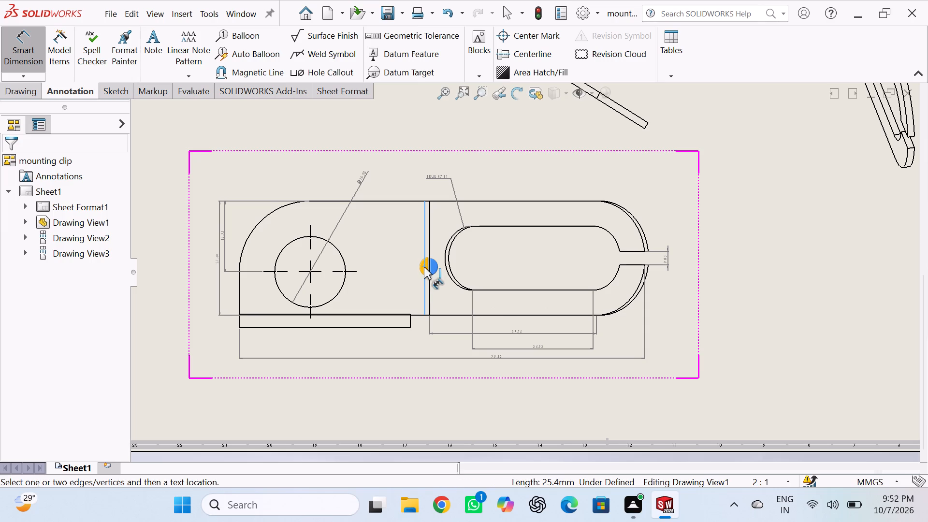
click(430, 280)
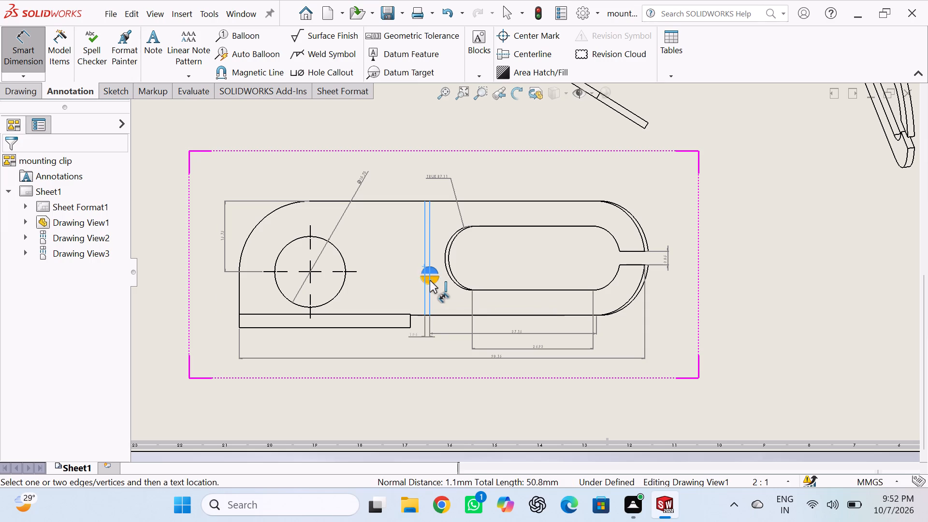
click(426, 189)
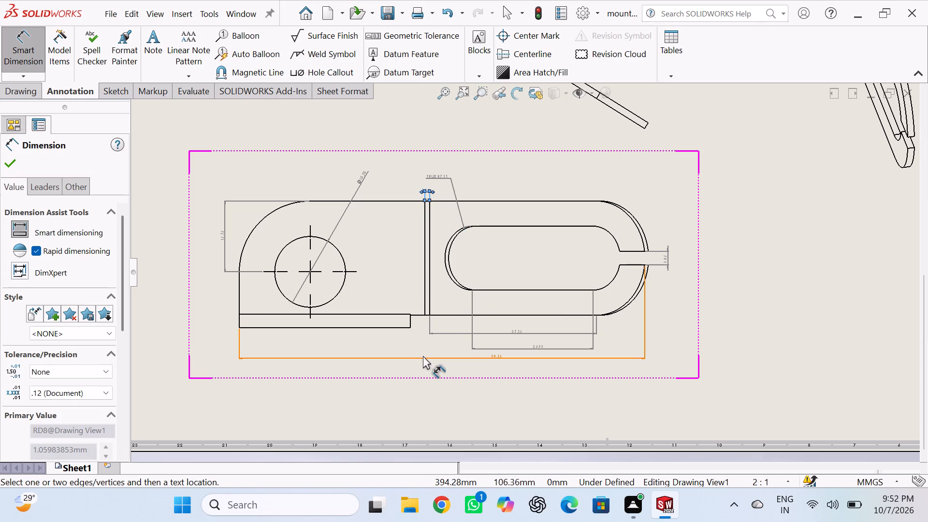
click(414, 337)
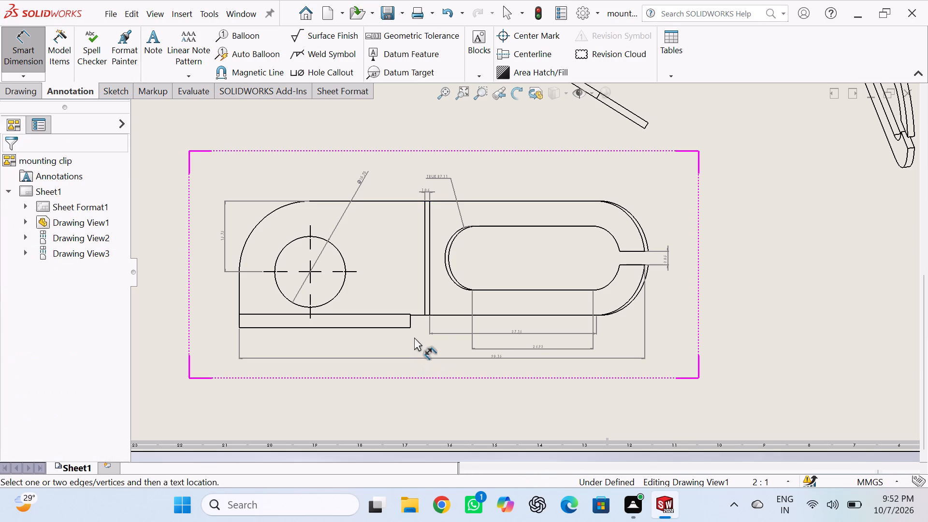
scroll(659, 221, up, 5)
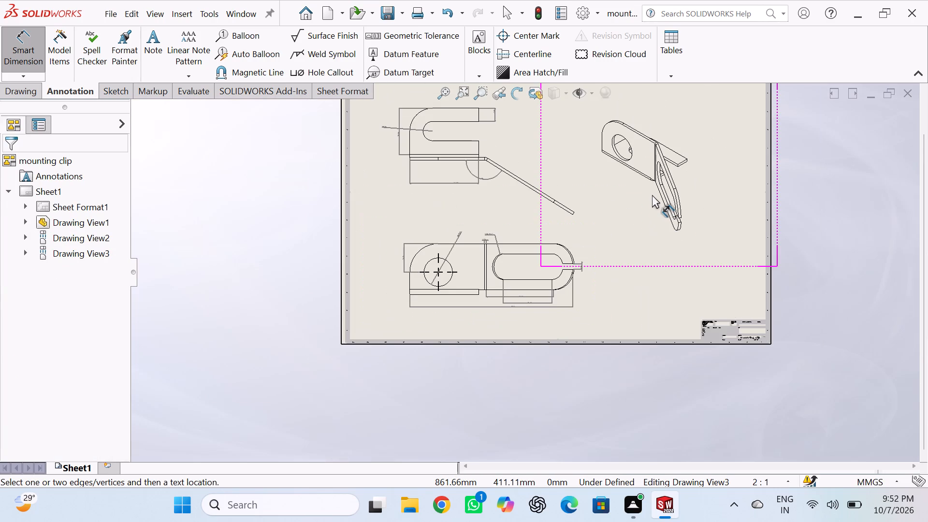
click(652, 195)
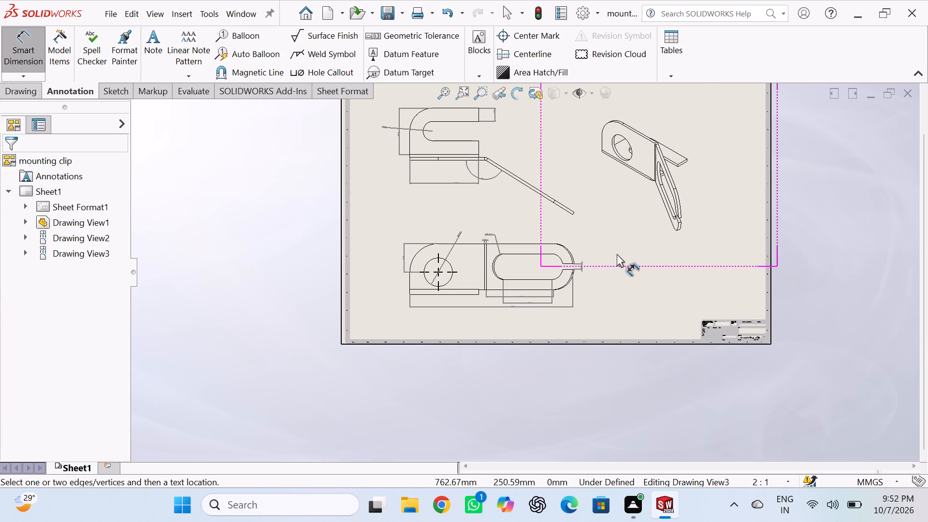
click(617, 265)
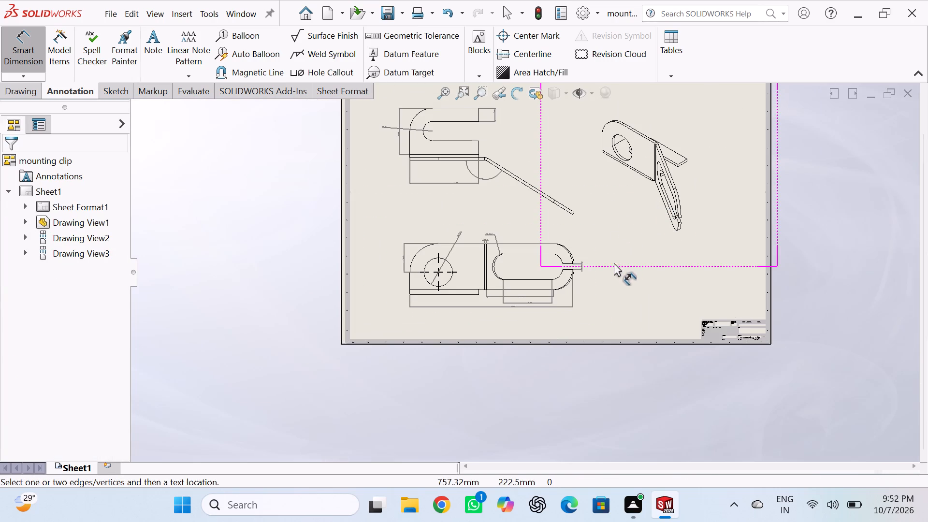
key(Escape)
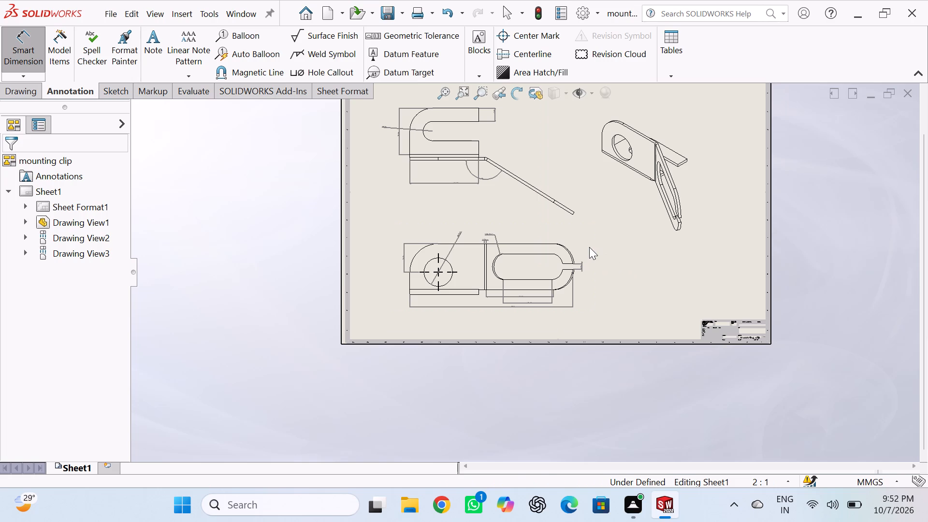
Set the isometric view's display style to Shaded.
click(622, 245)
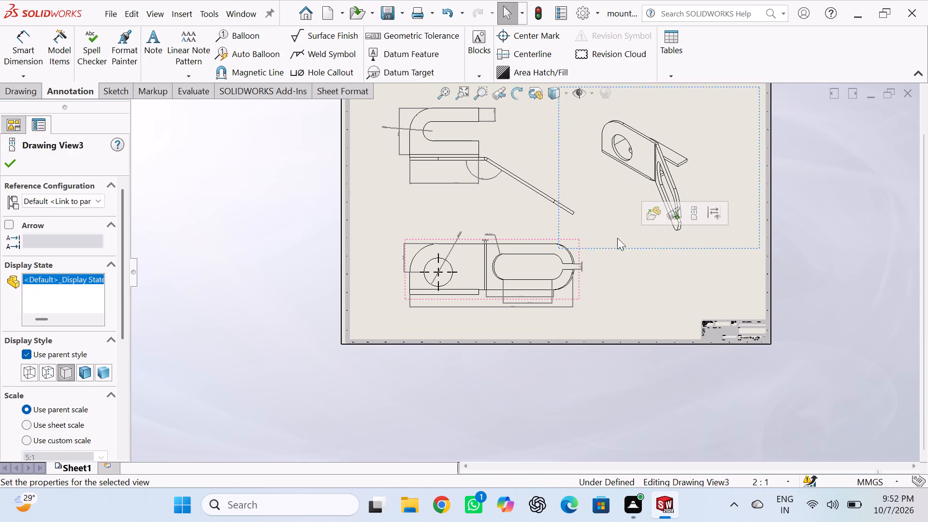
click(102, 372)
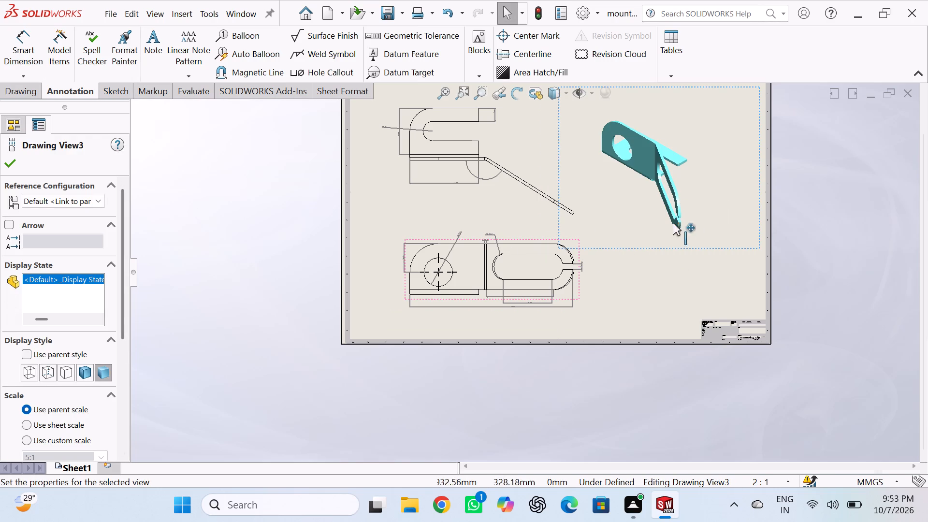
scroll(657, 218, up, 3)
scroll(595, 206, down, 6)
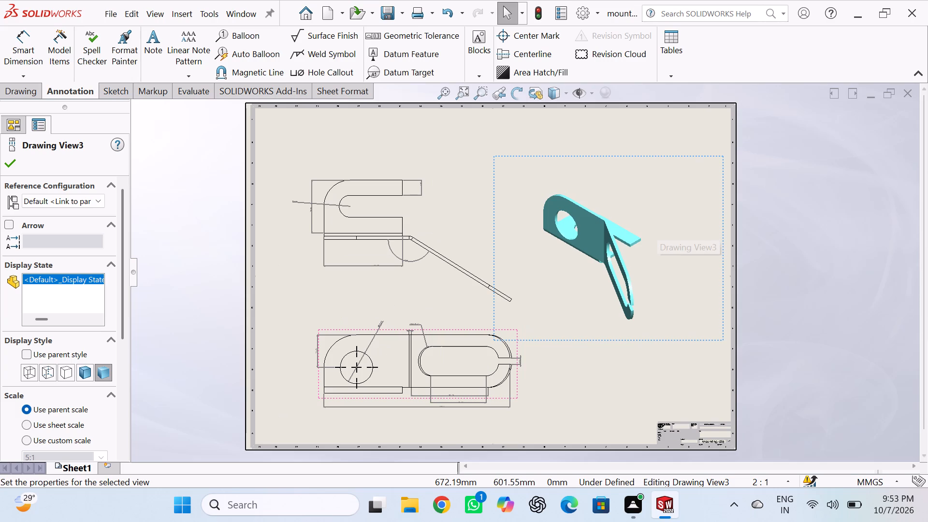
Save the drawing as a PDF named mounting clip in the hydraulic cylinder folder.
scroll(522, 202, up, 2)
scroll(470, 313, down, 2)
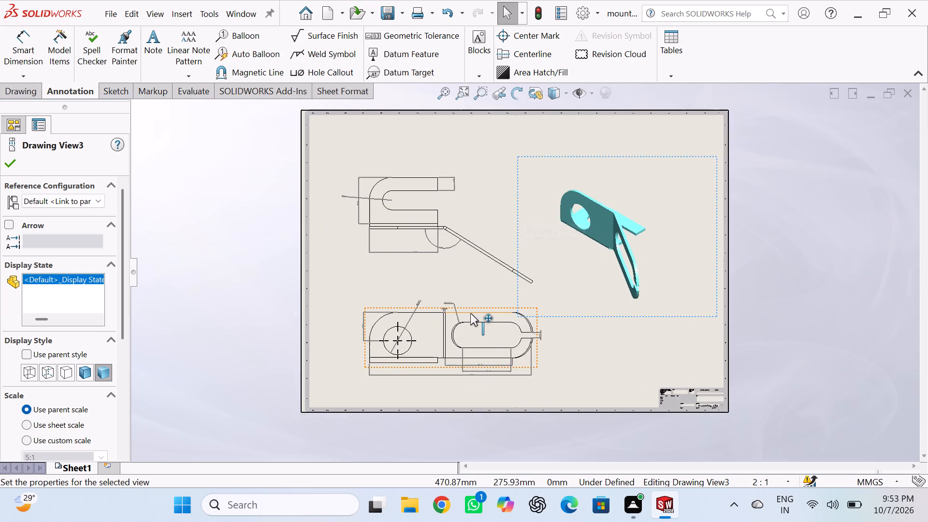
scroll(470, 313, down, 1)
scroll(470, 313, up, 2)
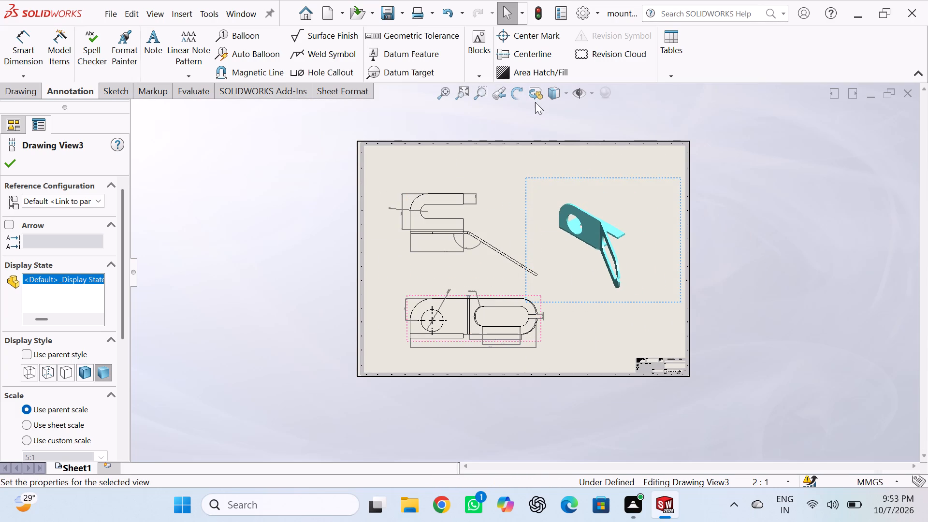
click(403, 18)
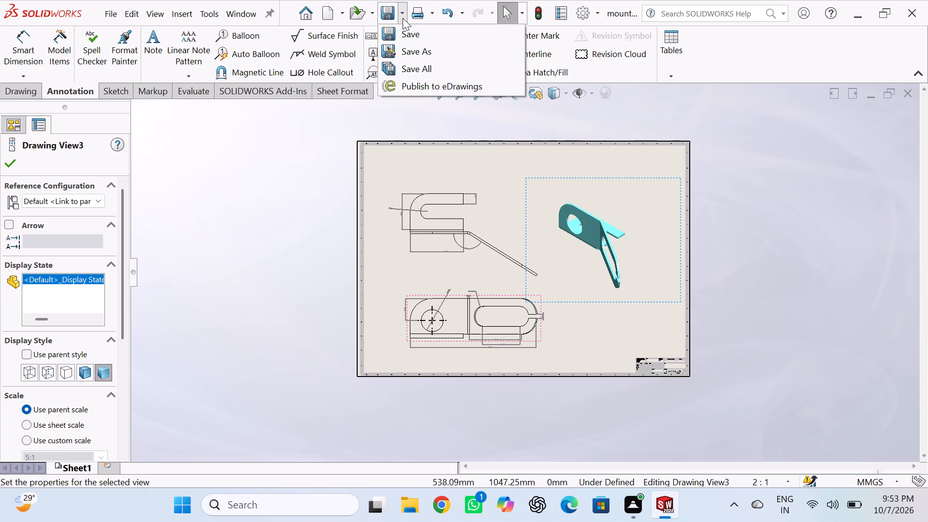
click(404, 48)
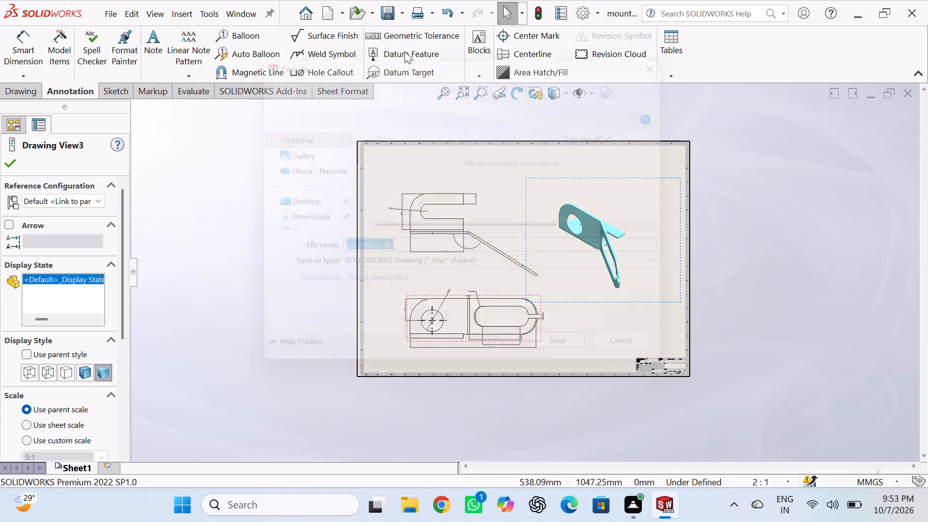
click(687, 269)
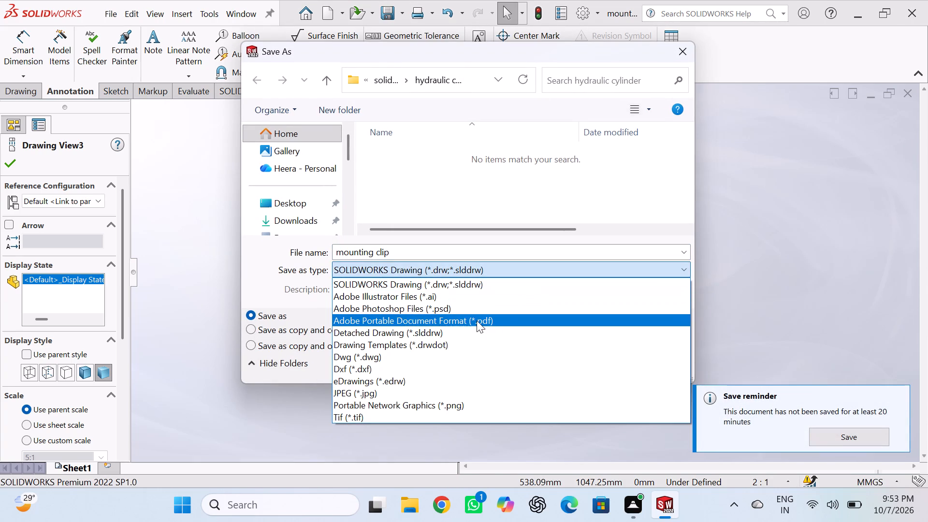
click(477, 320)
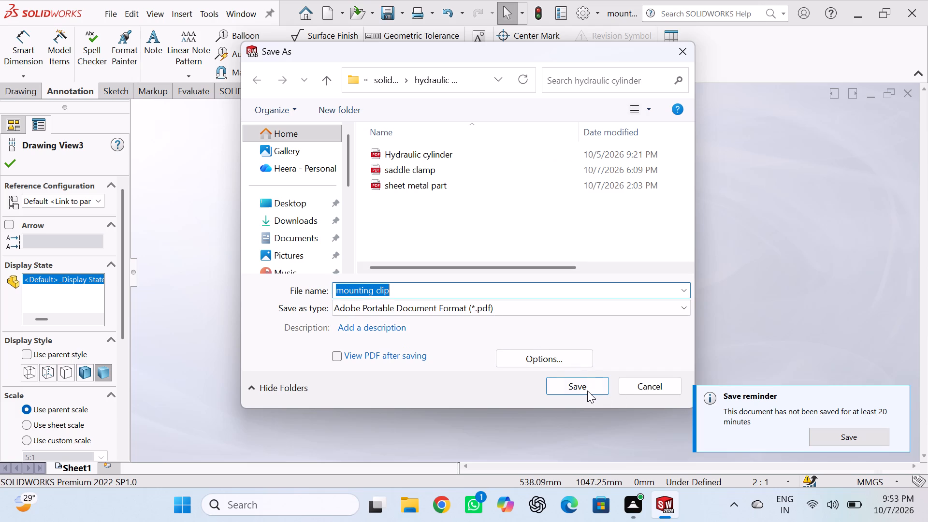
click(584, 390)
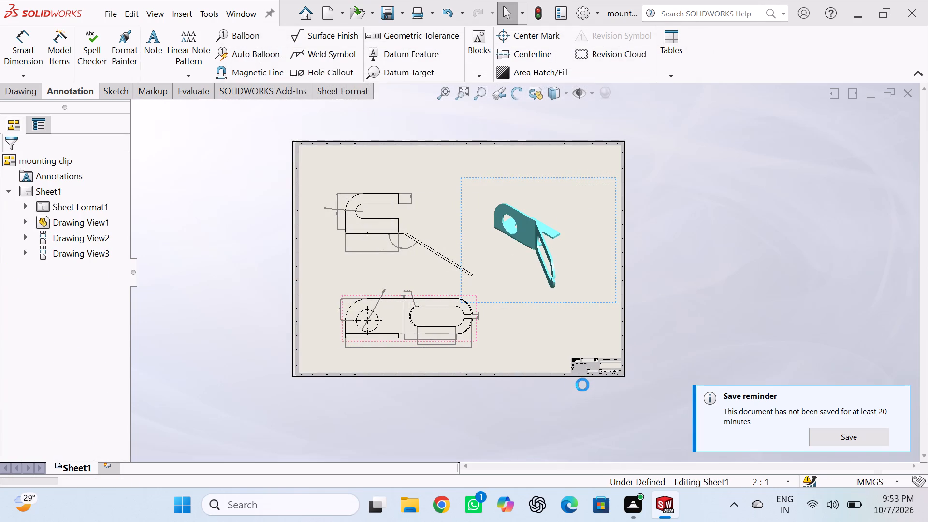